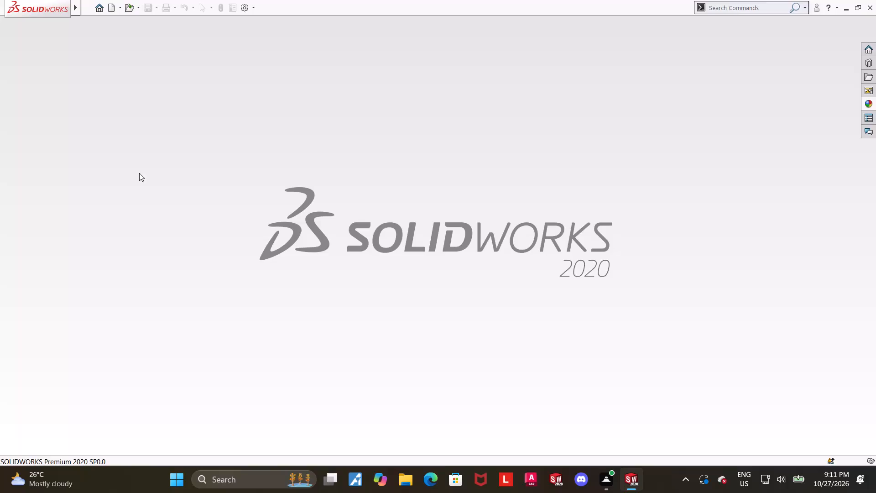
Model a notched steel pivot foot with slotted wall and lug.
Create a new part document.
{"action": "left_click", "coordinate": [107, 7]}
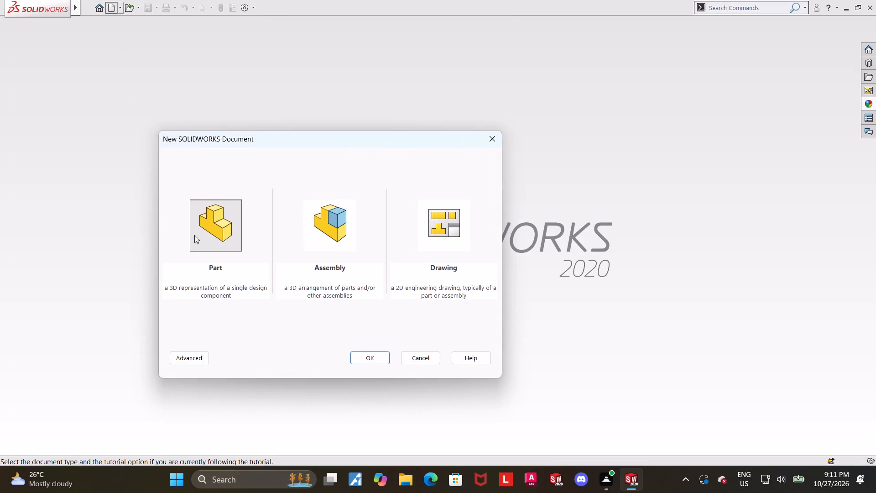
{"action": "double_click", "coordinate": [194, 235]}
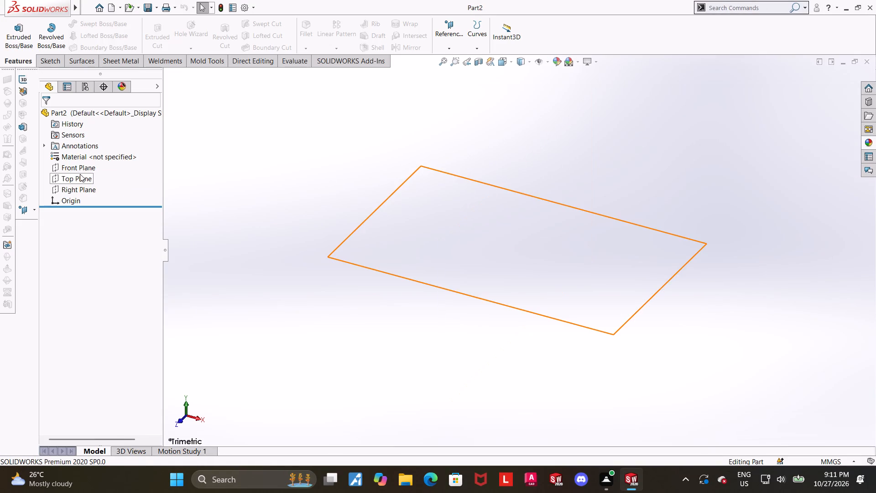
Start a sketch on the Top Plane.
{"action": "left_click", "coordinate": [80, 173]}
{"action": "left_click", "coordinate": [89, 160]}
Sketch a vertical side about 66 mm up from the origin and a horizontal upper edge interrupted by a U-shaped notch of about 7.7 mm radius.
{"action": "left_click", "coordinate": [89, 22]}
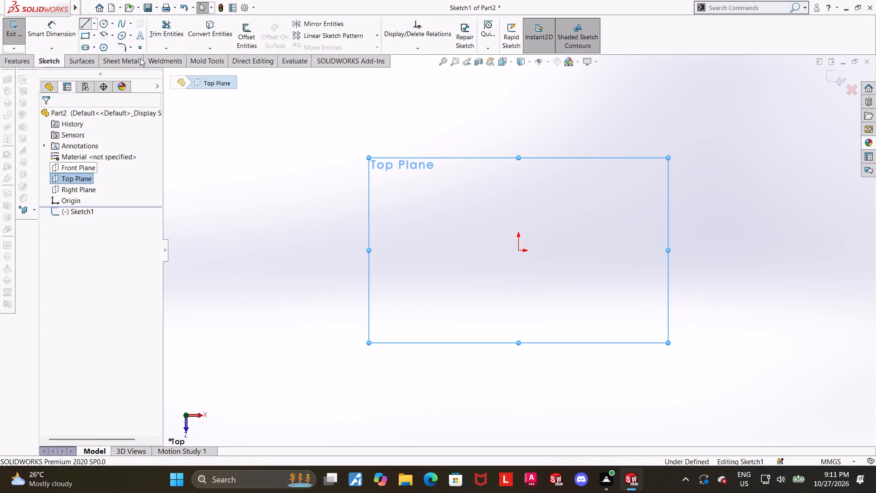
{"action": "scroll", "coordinate": [703, 267], "scroll_direction": "up", "scroll_amount": 2}
{"action": "scroll", "coordinate": [672, 234], "scroll_direction": "down", "scroll_amount": 2}
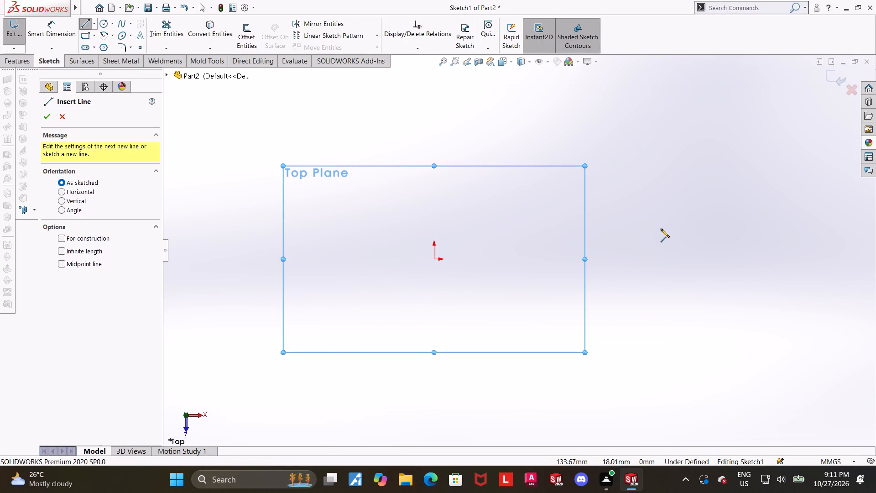
{"action": "scroll", "coordinate": [677, 237], "scroll_direction": "down", "scroll_amount": 1}
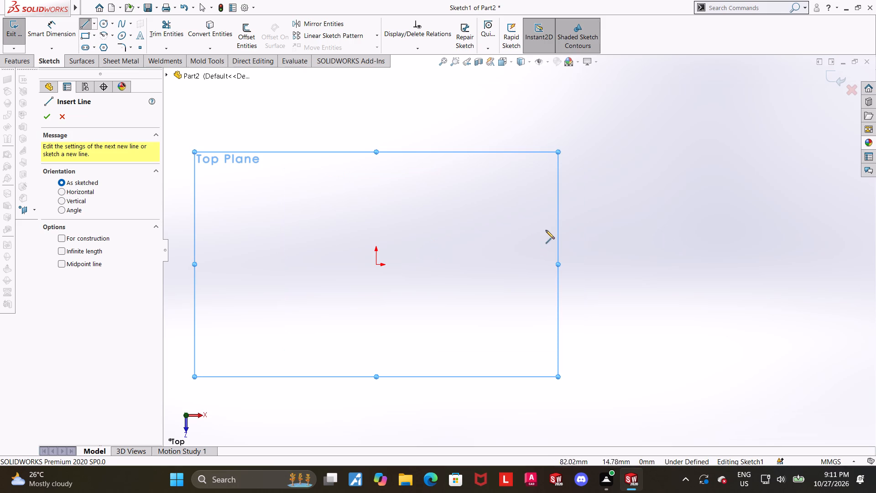
{"action": "left_click", "coordinate": [375, 267]}
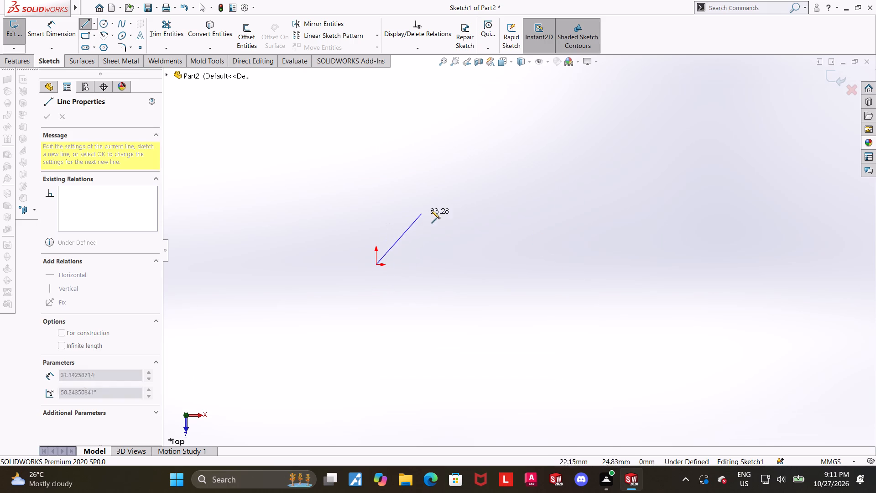
{"action": "left_click", "coordinate": [377, 130]}
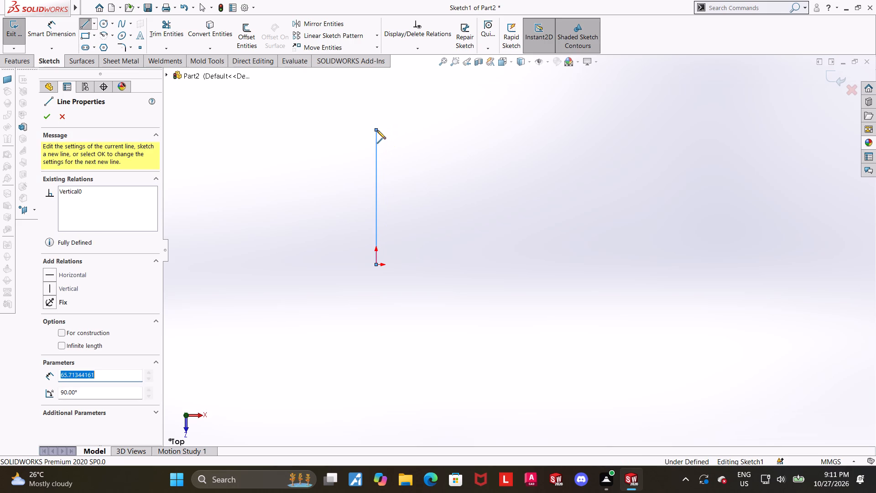
{"action": "left_click", "coordinate": [528, 130]}
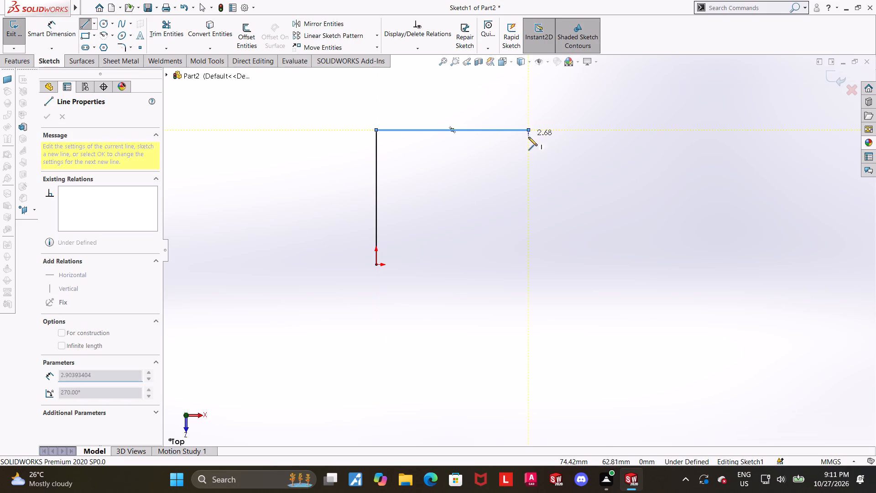
{"action": "left_click", "coordinate": [528, 167]}
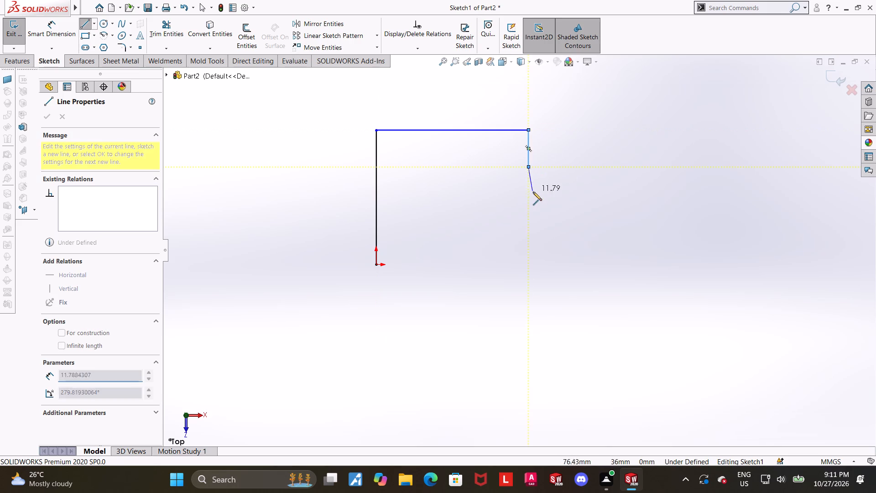
{"action": "left_click", "coordinate": [560, 165]}
{"action": "left_click", "coordinate": [561, 131]}
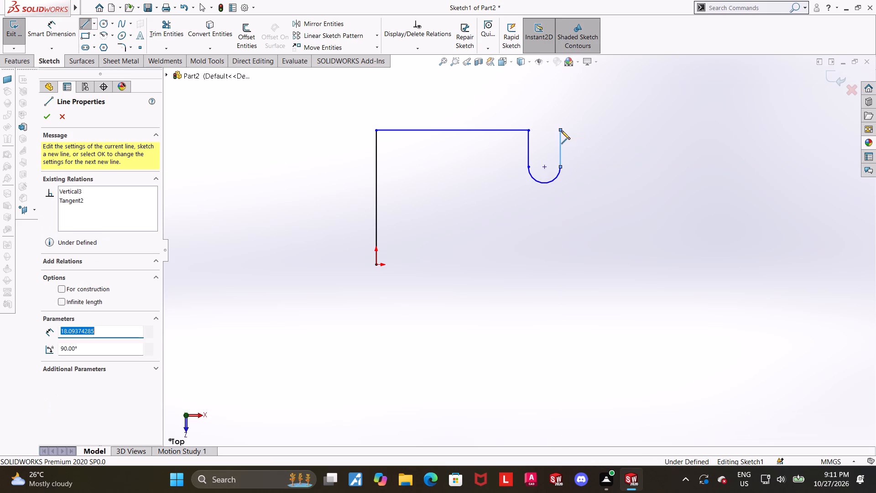
{"action": "left_click", "coordinate": [617, 129]}
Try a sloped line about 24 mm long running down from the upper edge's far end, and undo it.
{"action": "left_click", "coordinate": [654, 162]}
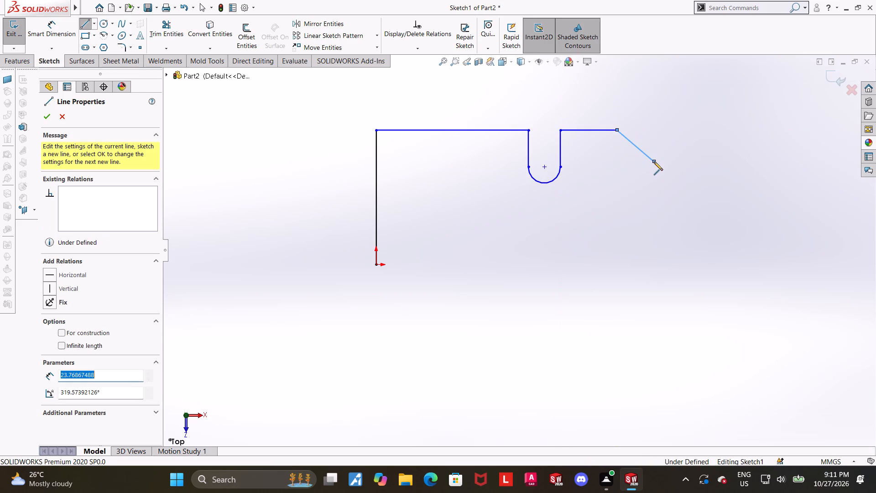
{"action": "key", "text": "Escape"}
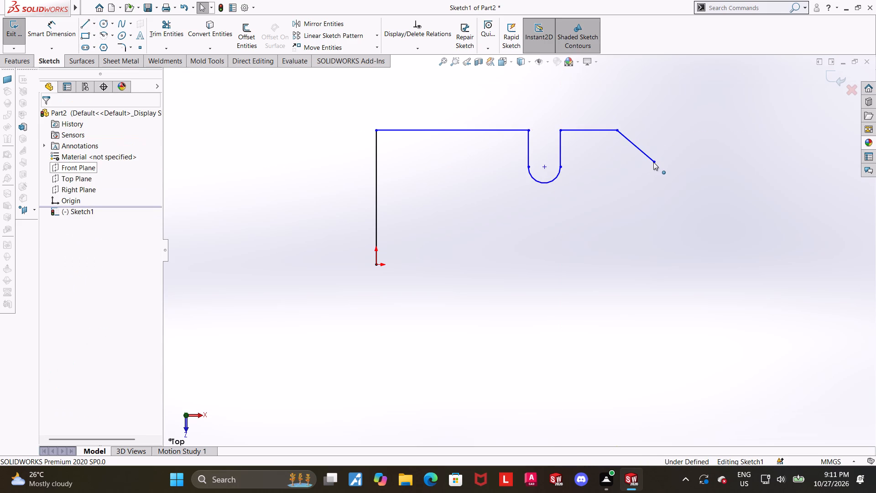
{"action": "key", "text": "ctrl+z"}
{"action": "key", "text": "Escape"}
Draw the profile's right side vertically down from the upper edge's end and stretch it to about 84 mm.
{"action": "left_click", "coordinate": [85, 24]}
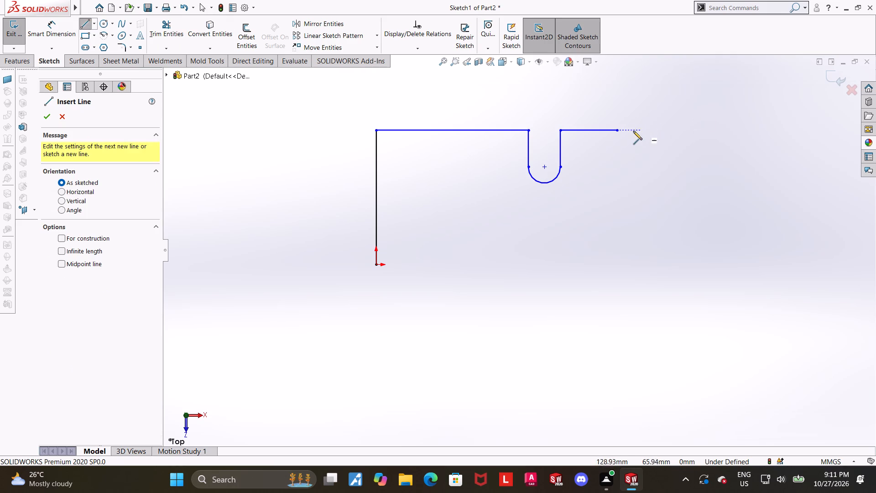
{"action": "left_click", "coordinate": [617, 131]}
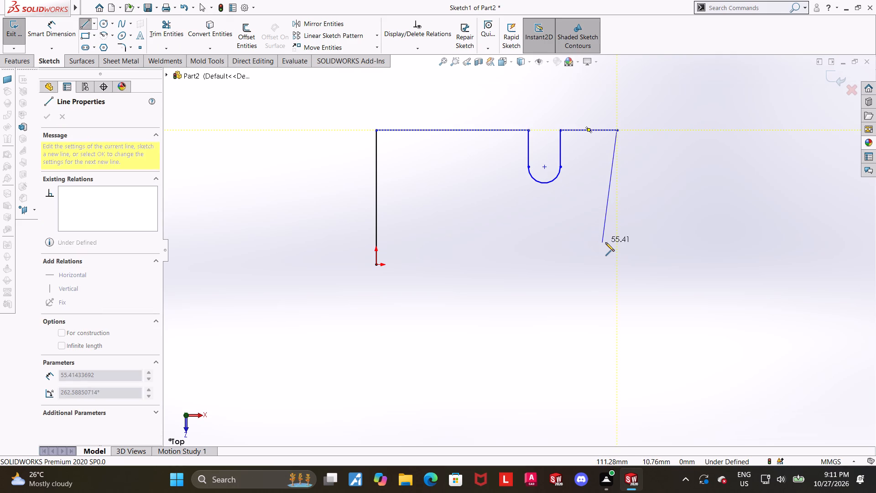
{"action": "left_click", "coordinate": [617, 267]}
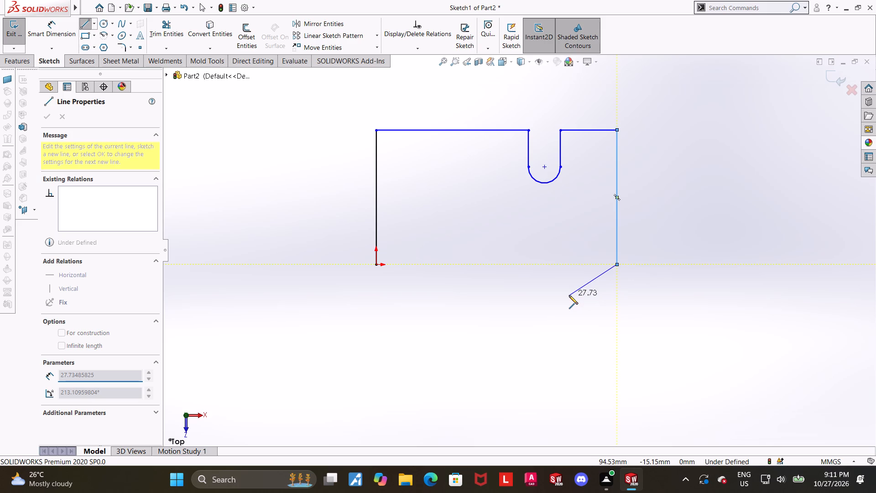
{"action": "key", "text": "Escape"}
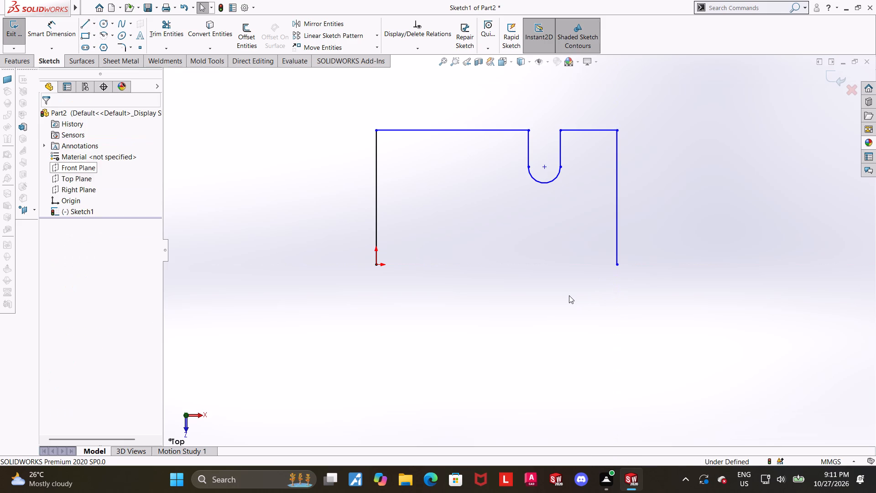
{"action": "key", "text": "Escape"}
{"action": "left_click_drag", "start_coordinate": [618, 265], "coordinate": [617, 302]}
{"action": "key", "text": "Escape"}
{"action": "key", "text": "Escape"}
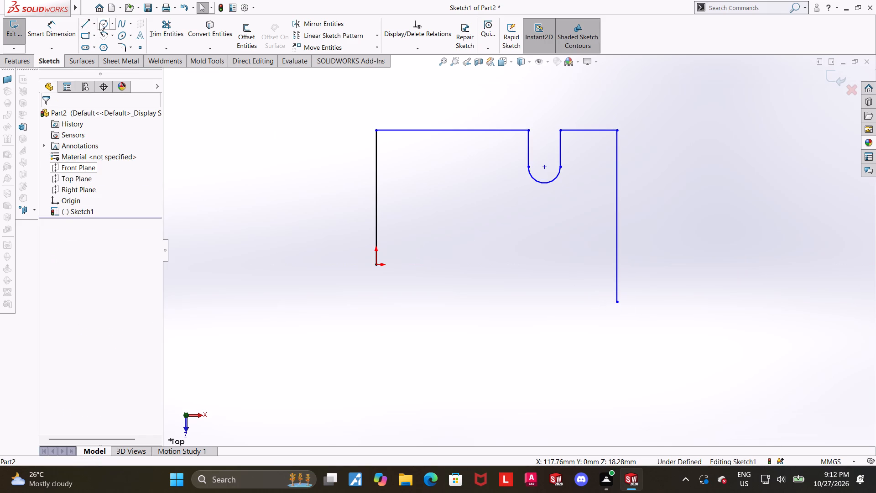
Close the profile with a sloped corner line about 35 mm long, a horizontal bottom edge about 87 mm long and a vertical line to the origin.
{"action": "left_click", "coordinate": [85, 23]}
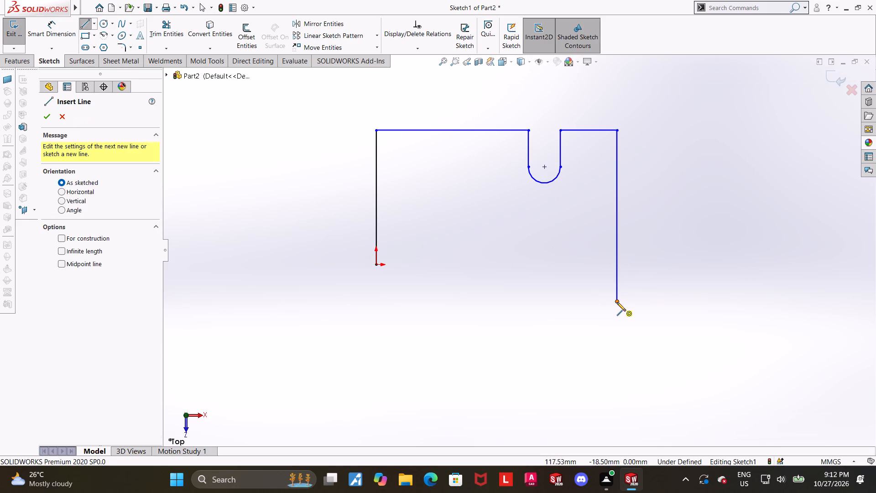
{"action": "left_click", "coordinate": [617, 302]}
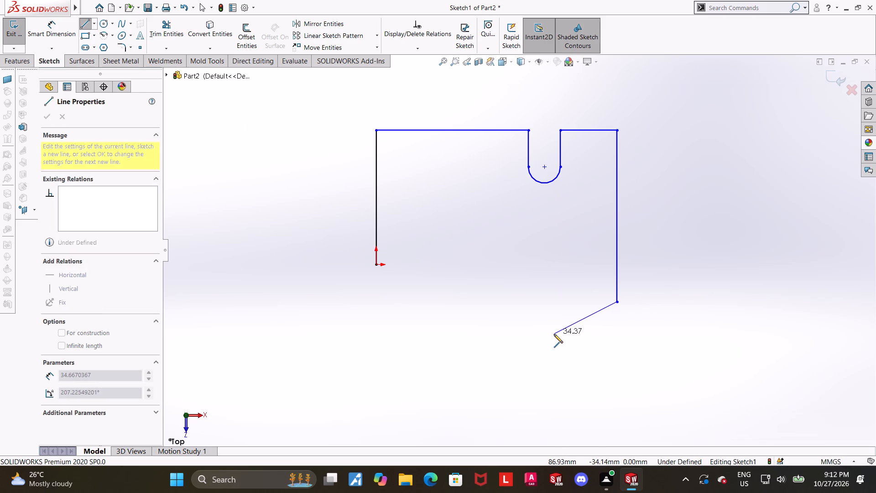
{"action": "left_click", "coordinate": [554, 334]}
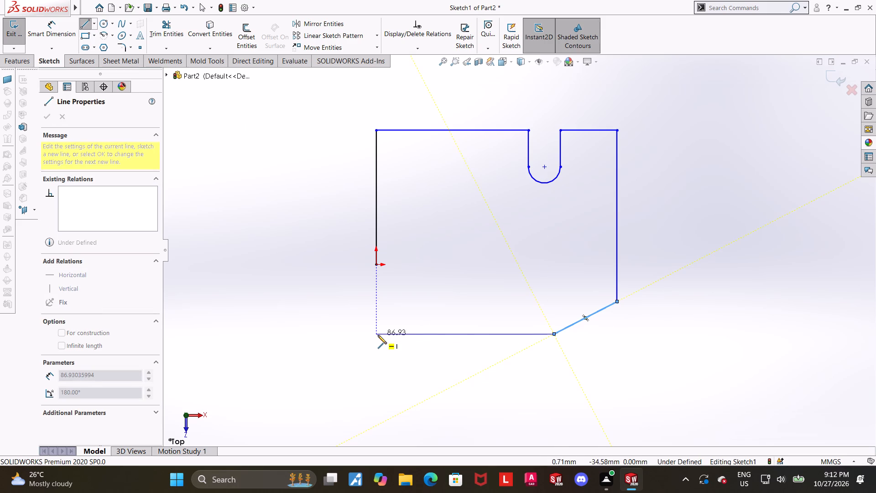
{"action": "left_click", "coordinate": [376, 334]}
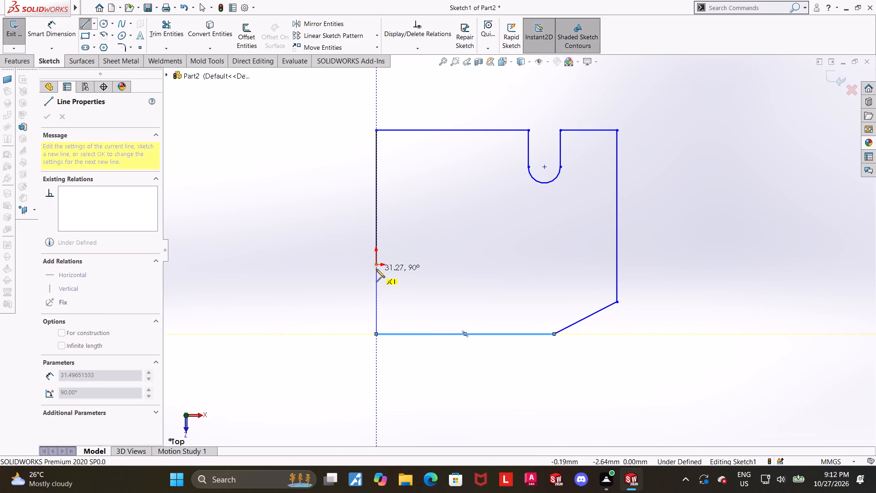
{"action": "left_click", "coordinate": [376, 266]}
{"action": "key", "text": "Escape"}
{"action": "key", "text": "Escape"}
{"action": "key", "text": "Escape"}
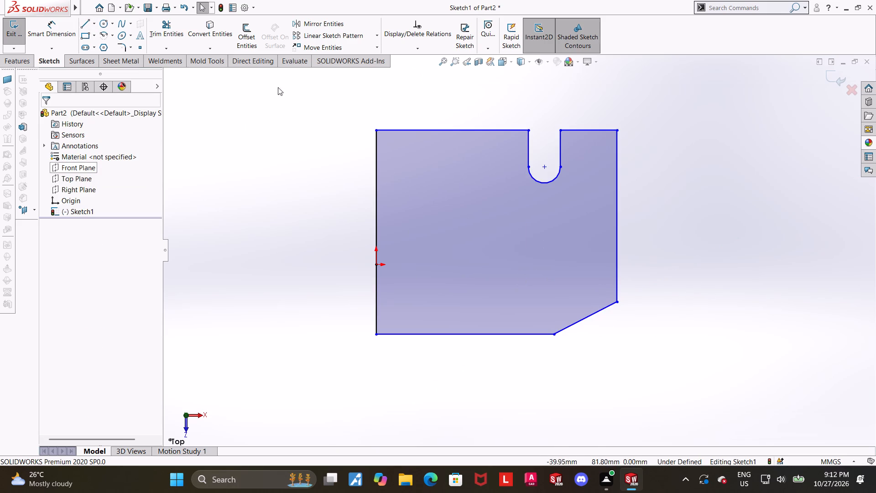
Dimension the profile's overall width between its two vertical sides as 80 mm.
{"action": "left_click", "coordinate": [62, 29]}
{"action": "scroll", "coordinate": [440, 227], "scroll_direction": "up", "scroll_amount": 1}
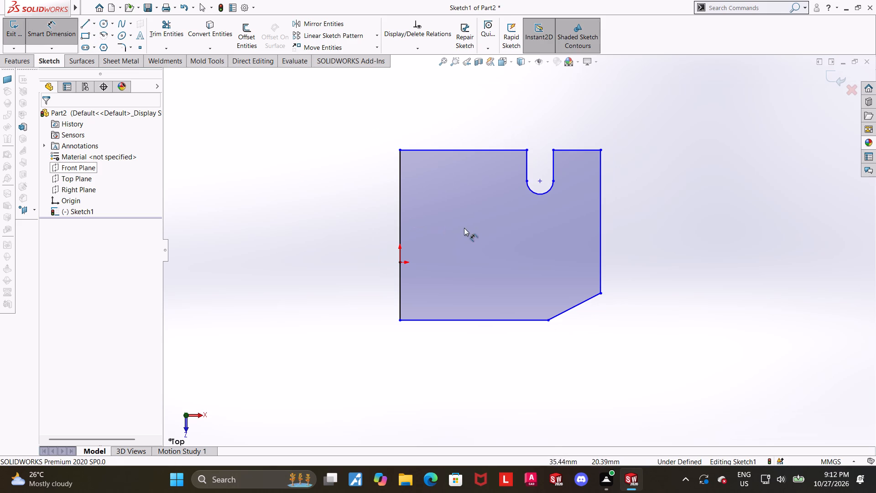
{"action": "scroll", "coordinate": [591, 252], "scroll_direction": "down", "scroll_amount": 1}
{"action": "scroll", "coordinate": [591, 252], "scroll_direction": "up", "scroll_amount": 1}
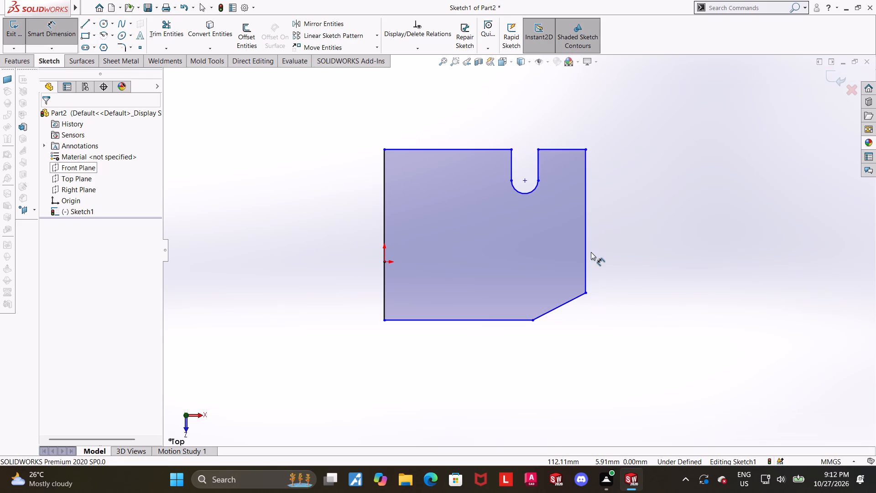
{"action": "scroll", "coordinate": [591, 252], "scroll_direction": "down", "scroll_amount": 1}
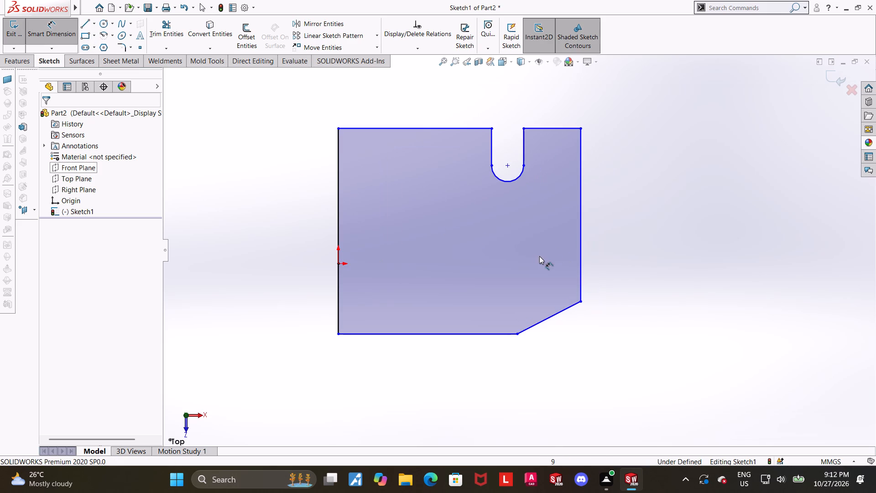
{"action": "scroll", "coordinate": [547, 264], "scroll_direction": "up", "scroll_amount": 1}
{"action": "scroll", "coordinate": [547, 264], "scroll_direction": "down", "scroll_amount": 1}
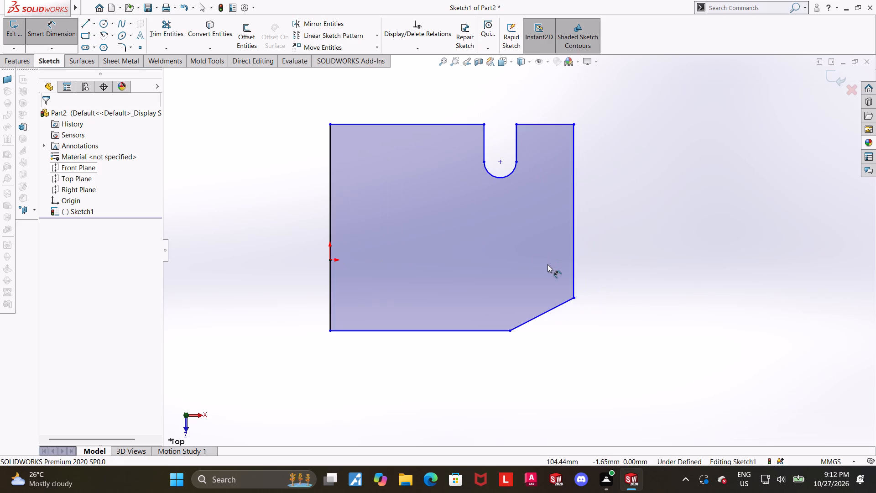
{"action": "left_click", "coordinate": [326, 214]}
{"action": "left_click", "coordinate": [330, 217]}
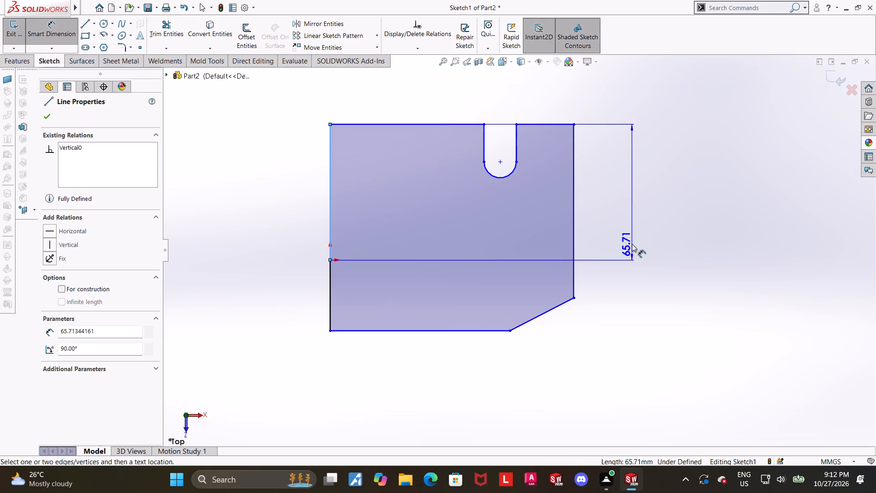
{"action": "left_click", "coordinate": [574, 240]}
{"action": "scroll", "coordinate": [574, 241], "scroll_direction": "up", "scroll_amount": 1}
{"action": "left_click", "coordinate": [520, 123]}
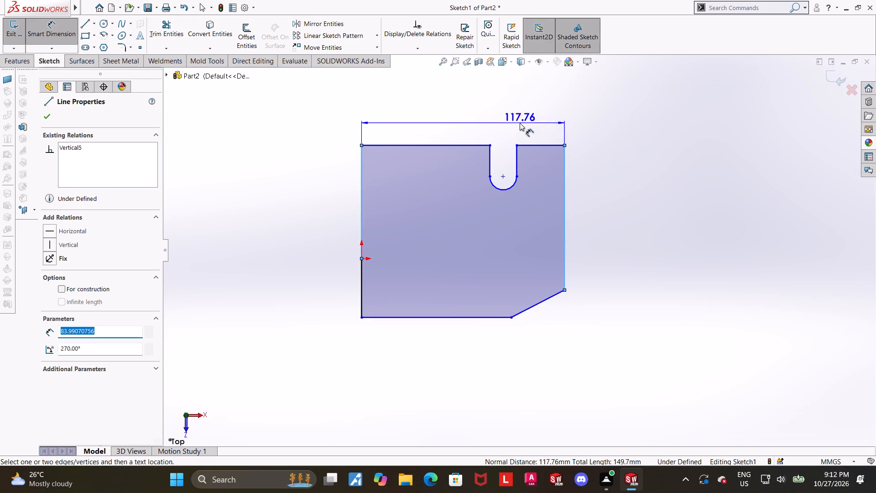
{"action": "key", "text": "9"}
{"action": "key", "text": "BackSpace"}
{"action": "type", "text": "80"}
{"action": "key", "text": "Return"}
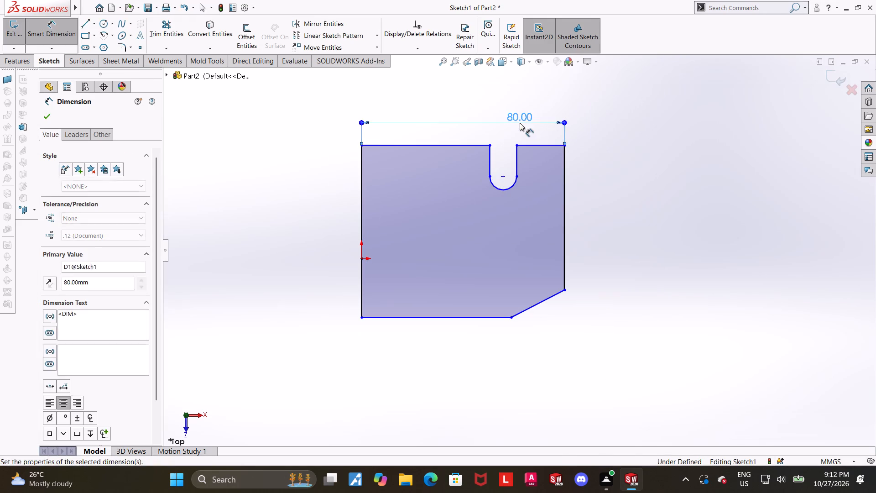
{"action": "key", "text": "Escape"}
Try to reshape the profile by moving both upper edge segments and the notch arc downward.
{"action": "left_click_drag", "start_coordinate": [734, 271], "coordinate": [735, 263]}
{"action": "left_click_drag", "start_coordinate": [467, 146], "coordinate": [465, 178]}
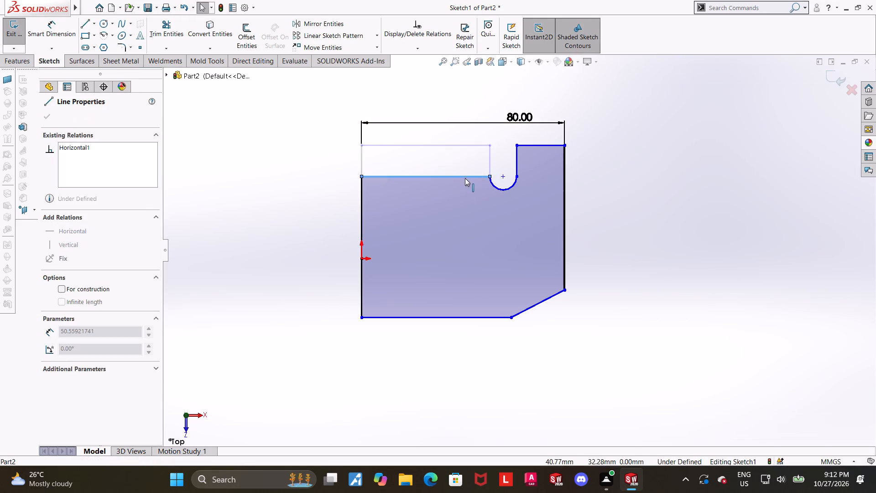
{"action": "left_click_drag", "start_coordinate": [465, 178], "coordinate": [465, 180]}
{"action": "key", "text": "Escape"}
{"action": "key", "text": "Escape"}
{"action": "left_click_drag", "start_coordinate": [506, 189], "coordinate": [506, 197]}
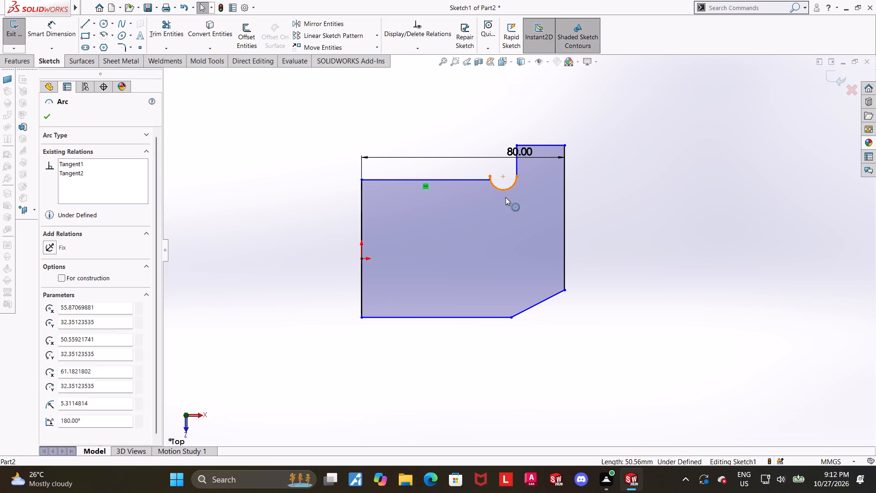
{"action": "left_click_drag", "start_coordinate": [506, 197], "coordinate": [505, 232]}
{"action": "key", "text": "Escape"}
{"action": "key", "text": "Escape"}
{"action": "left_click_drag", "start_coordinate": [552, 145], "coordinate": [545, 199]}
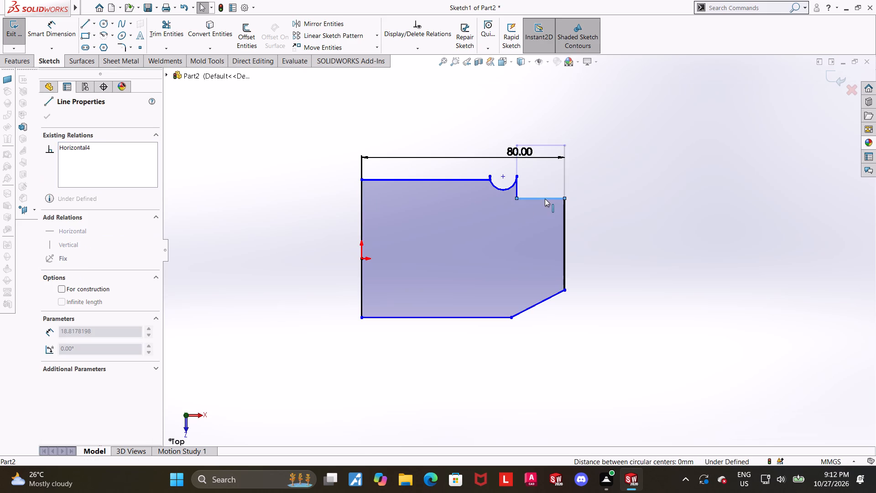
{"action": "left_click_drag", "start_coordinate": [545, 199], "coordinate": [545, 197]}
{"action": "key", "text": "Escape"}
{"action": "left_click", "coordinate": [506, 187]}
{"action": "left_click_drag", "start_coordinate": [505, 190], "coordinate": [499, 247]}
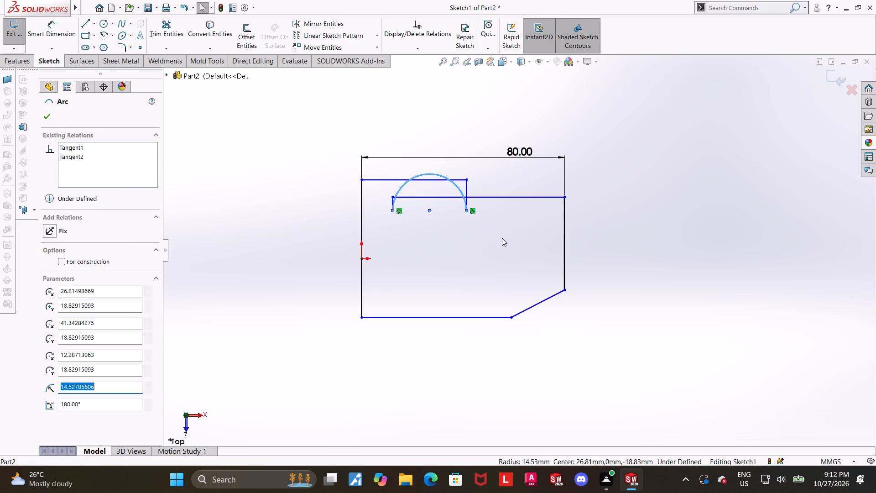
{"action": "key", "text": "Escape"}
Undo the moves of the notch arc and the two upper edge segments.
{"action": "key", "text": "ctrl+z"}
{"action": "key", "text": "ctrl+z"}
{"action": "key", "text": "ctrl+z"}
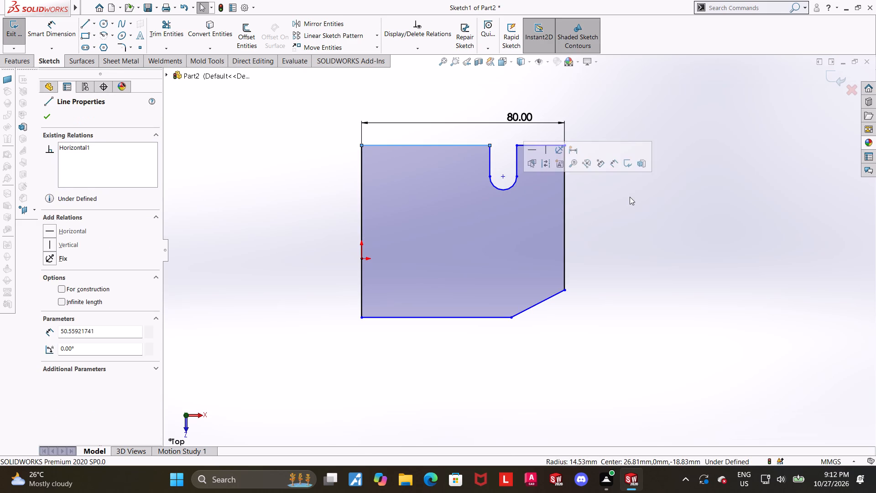
Dimension the vertical distance from the notch arc's centre to the short upper edge segment as 15 mm.
{"action": "key", "text": "Escape"}
{"action": "key", "text": "Escape"}
{"action": "scroll", "coordinate": [685, 214], "scroll_direction": "up", "scroll_amount": 2}
{"action": "left_click", "coordinate": [678, 211]}
{"action": "scroll", "coordinate": [565, 211], "scroll_direction": "down", "scroll_amount": 2}
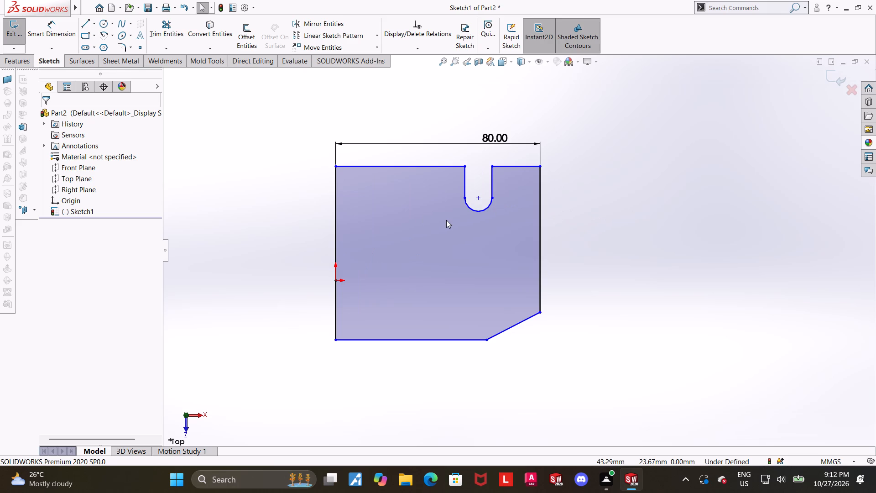
{"action": "scroll", "coordinate": [456, 223], "scroll_direction": "down", "scroll_amount": 1}
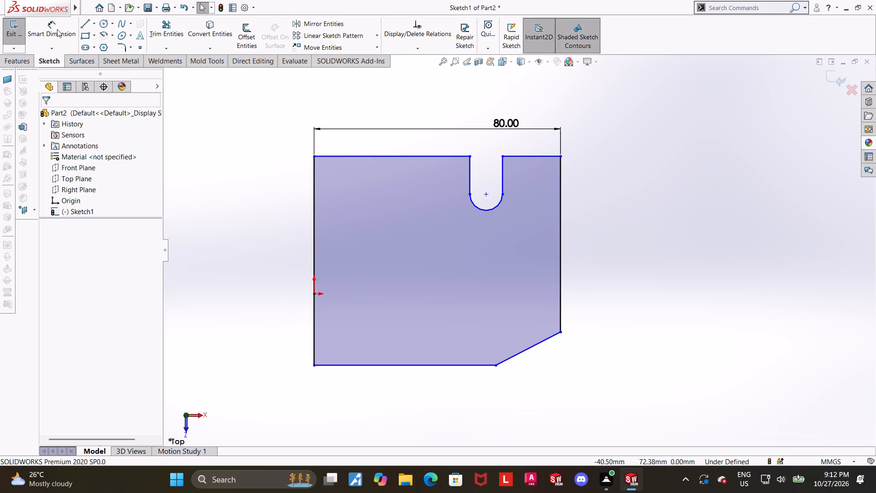
{"action": "left_click", "coordinate": [57, 29]}
{"action": "left_click", "coordinate": [485, 195]}
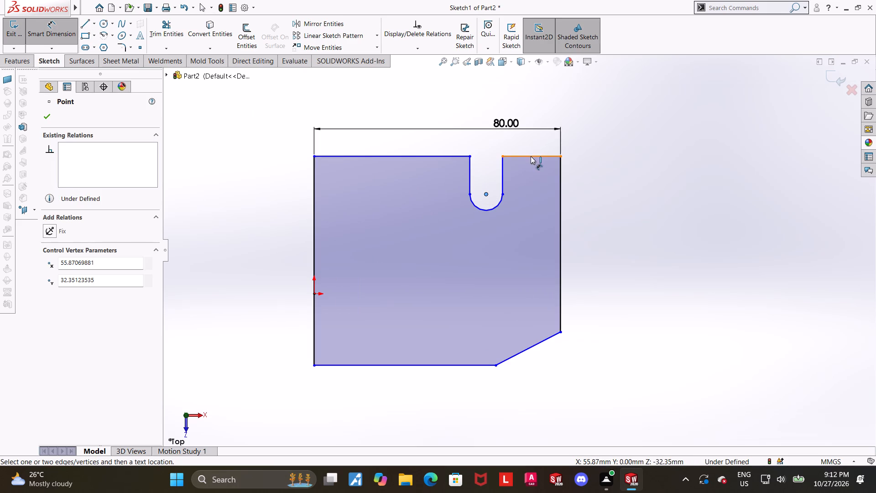
{"action": "left_click", "coordinate": [531, 156]}
{"action": "left_click", "coordinate": [602, 168]}
{"action": "key", "text": "5"}
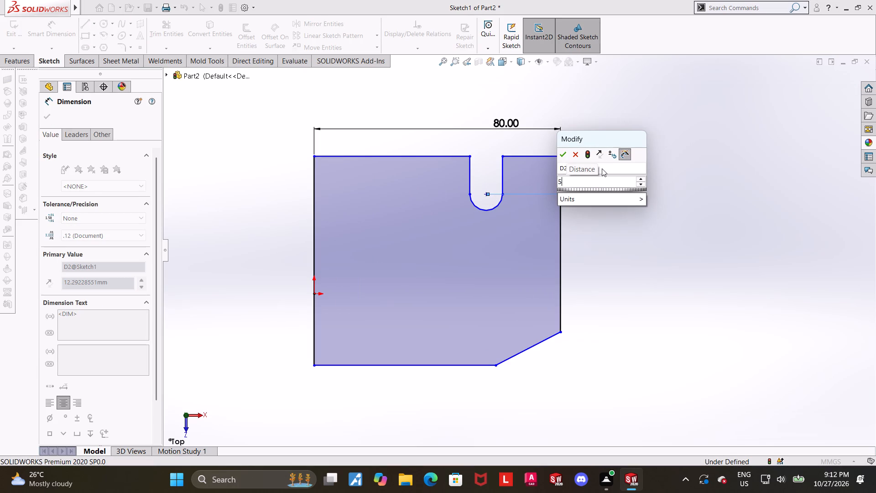
{"action": "key", "text": "BackSpace"}
{"action": "type", "text": "15"}
{"action": "key", "text": "Return"}
{"action": "key", "text": "Escape"}
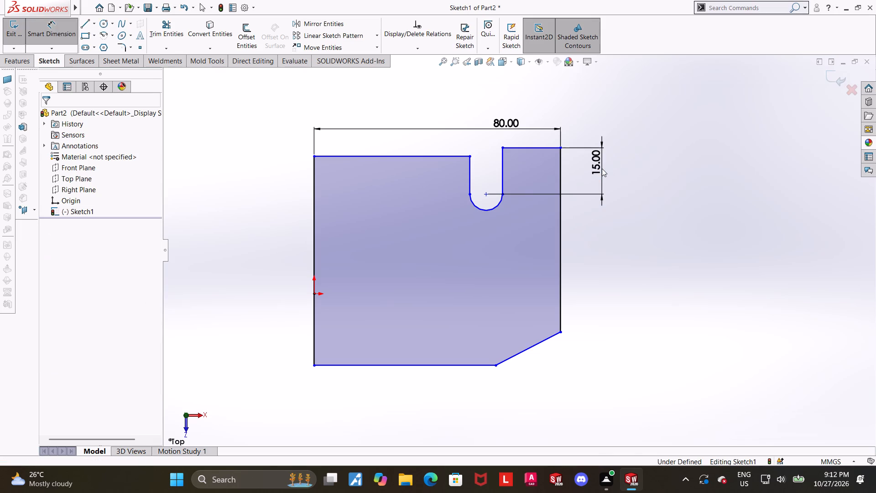
{"action": "key", "text": "Escape"}
{"action": "left_click", "coordinate": [654, 178]}
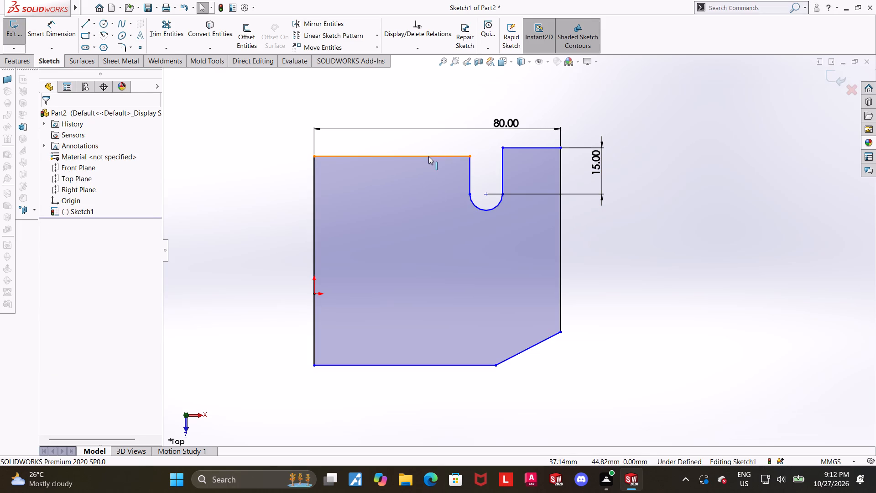
Make the two upper edge segments on either side of the notch collinear.
{"action": "left_click", "coordinate": [428, 156]}
{"action": "left_click", "coordinate": [506, 148], "text": "ctrl"}
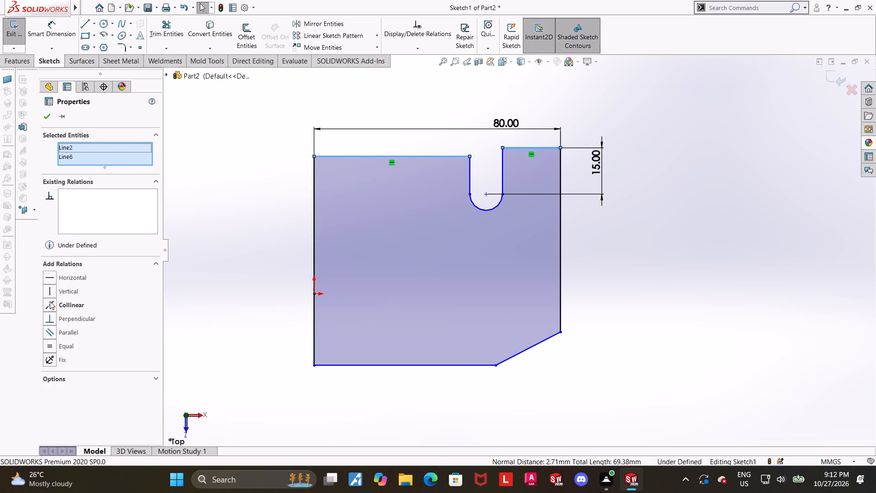
{"action": "left_click", "coordinate": [50, 301]}
{"action": "left_click", "coordinate": [657, 282]}
Dimension the radius of the notch's bottom arc as 5 mm.
{"action": "left_click", "coordinate": [65, 25]}
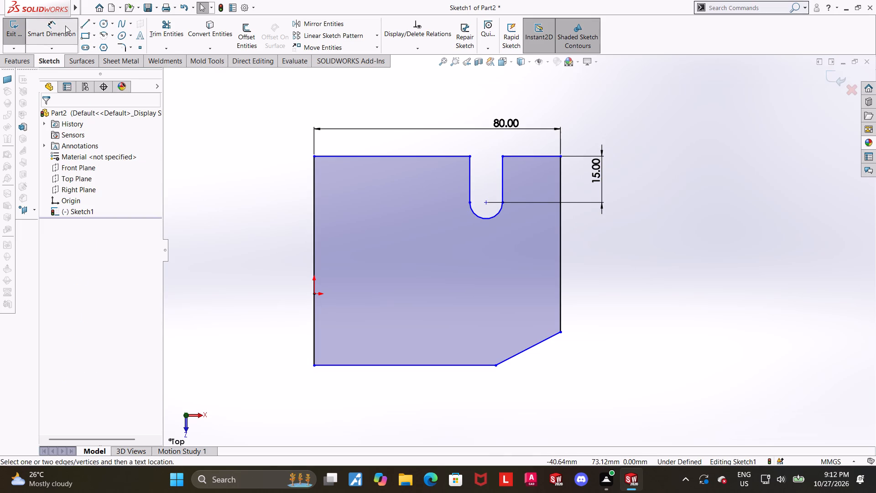
{"action": "scroll", "coordinate": [460, 193], "scroll_direction": "down", "scroll_amount": 3}
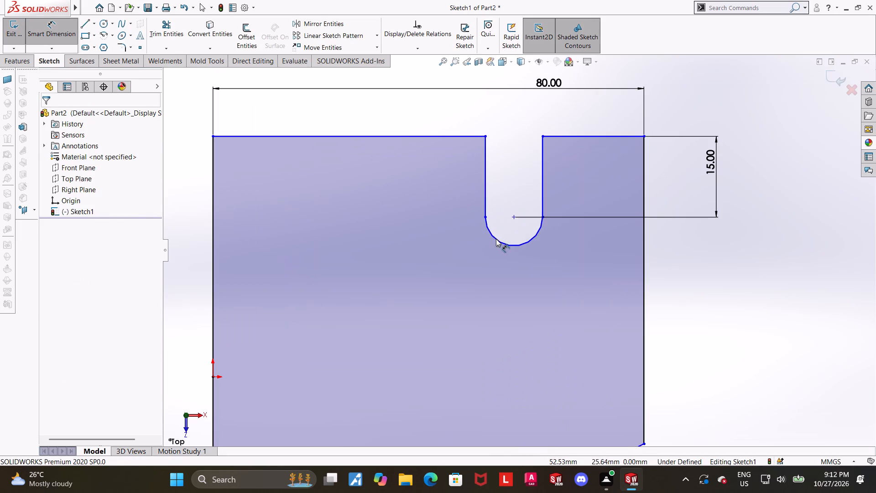
{"action": "left_click", "coordinate": [496, 239]}
{"action": "left_click", "coordinate": [464, 251]}
{"action": "key", "text": "5"}
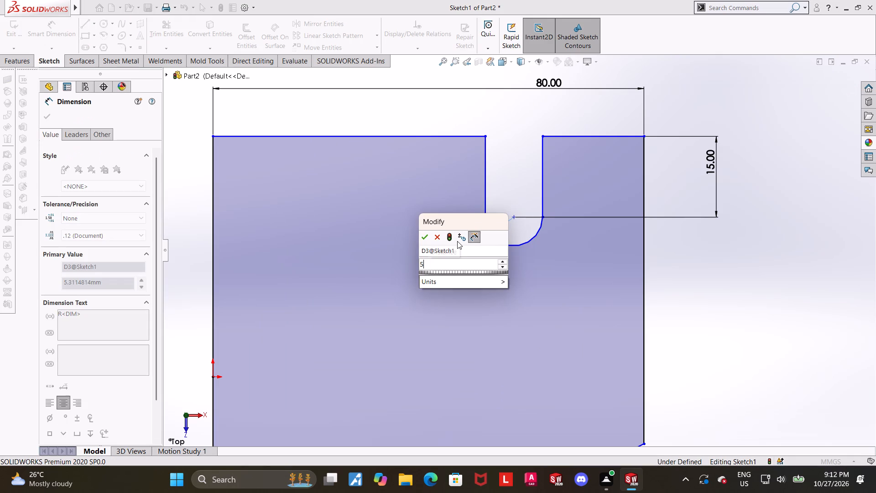
{"action": "key", "text": "Return"}
{"action": "key", "text": "Escape"}
{"action": "key", "text": "Escape"}
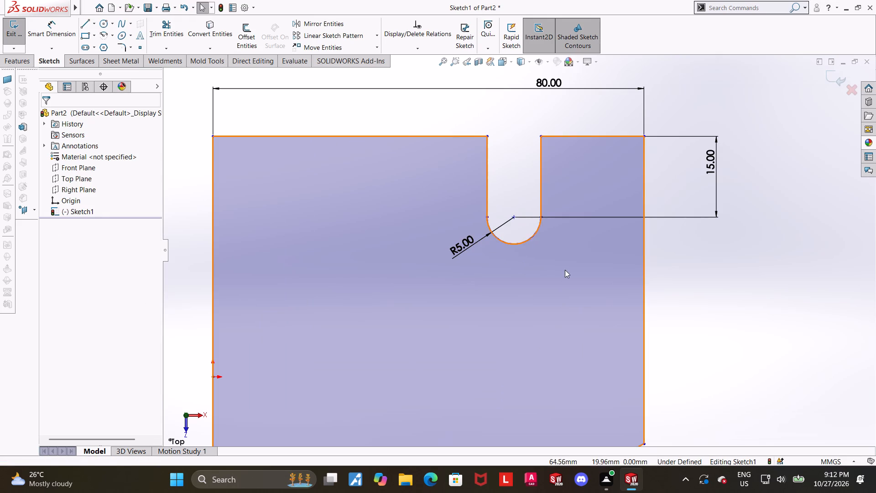
Dimension the profile's overall height between the upper edge and the bottom edge as 60 mm.
{"action": "scroll", "coordinate": [569, 270], "scroll_direction": "up", "scroll_amount": 4}
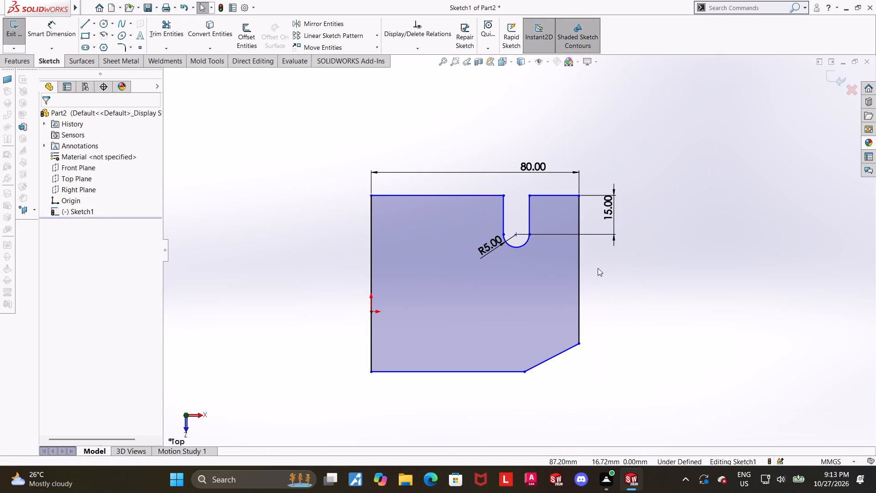
{"action": "left_click", "coordinate": [657, 282]}
{"action": "key", "text": "Escape"}
{"action": "scroll", "coordinate": [660, 282], "scroll_direction": "up", "scroll_amount": 1}
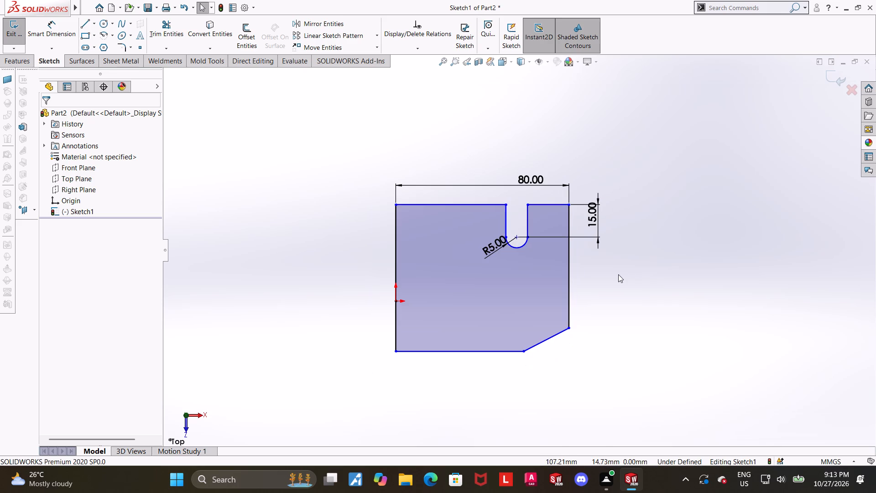
{"action": "scroll", "coordinate": [618, 274], "scroll_direction": "up", "scroll_amount": 1}
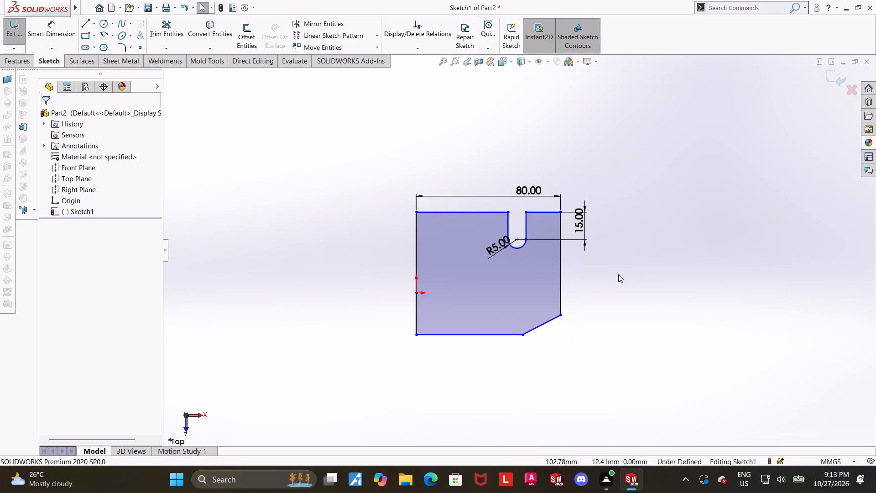
{"action": "left_click", "coordinate": [63, 33]}
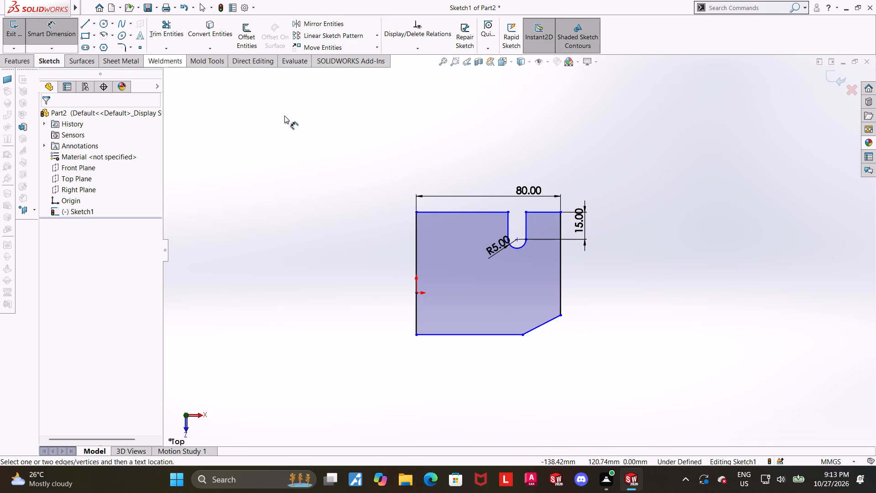
{"action": "left_click", "coordinate": [542, 213]}
{"action": "left_click", "coordinate": [504, 332]}
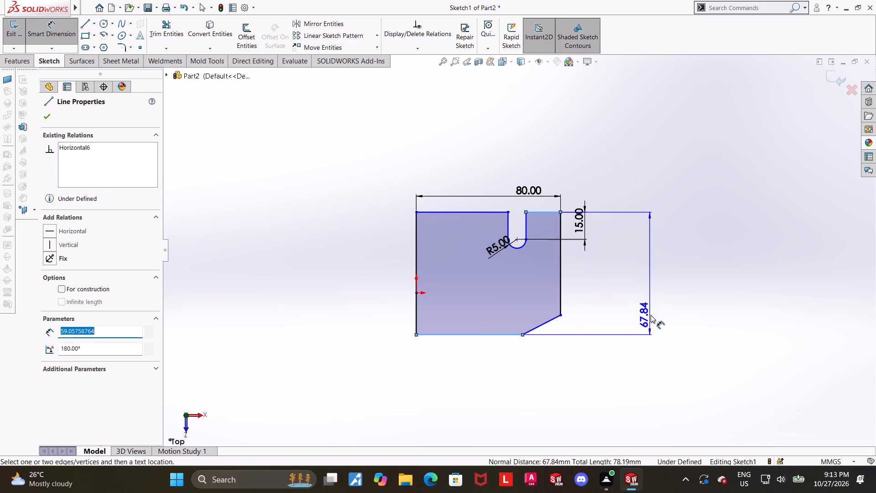
{"action": "left_click", "coordinate": [651, 315]}
{"action": "key", "text": "6"}
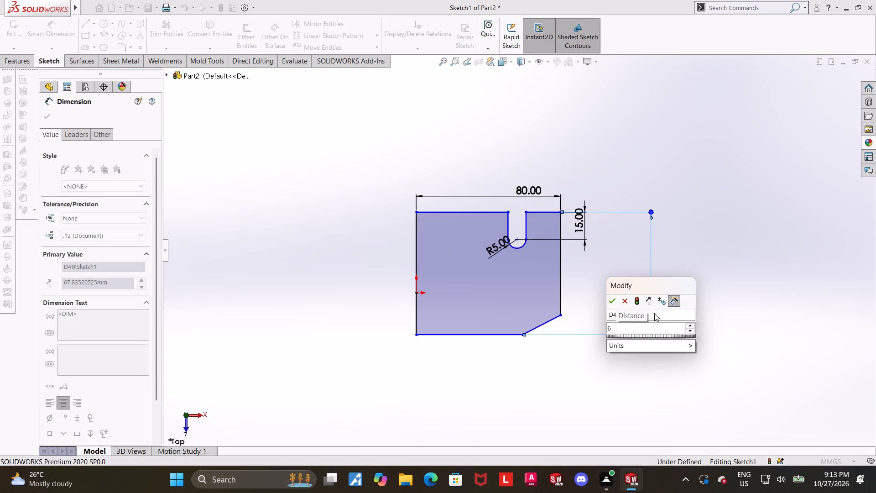
{"action": "key", "text": "0"}
{"action": "key", "text": "Return"}
{"action": "key", "text": "Escape"}
{"action": "key", "text": "Escape"}
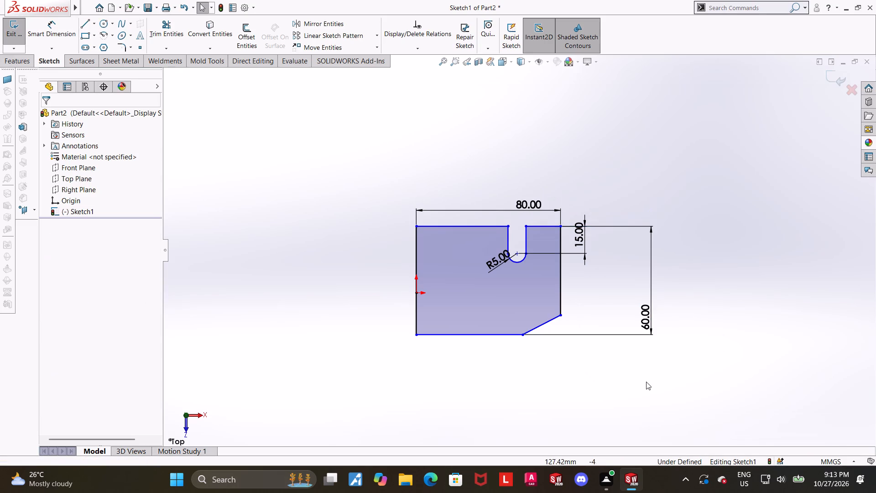
{"action": "left_click", "coordinate": [646, 382]}
Dimension the vertical distance from the origin to the bottom edge as 30 mm.
{"action": "scroll", "coordinate": [587, 295], "scroll_direction": "up", "scroll_amount": 1}
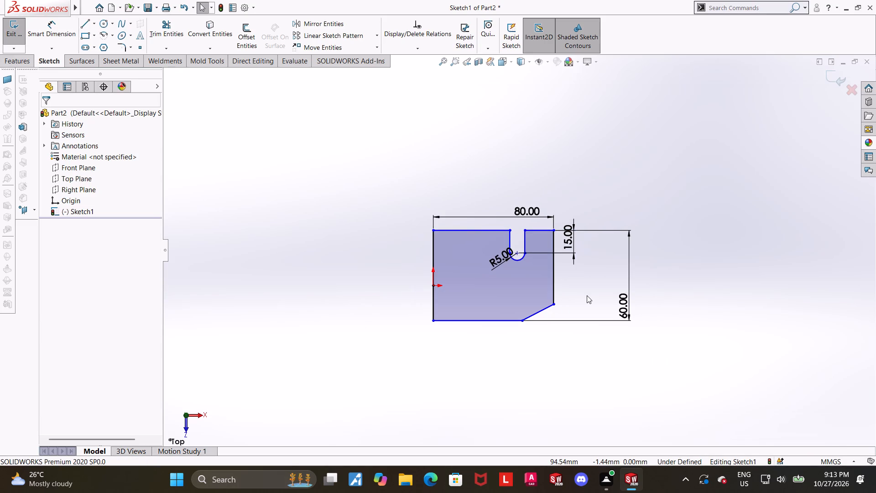
{"action": "scroll", "coordinate": [582, 296], "scroll_direction": "down", "scroll_amount": 1}
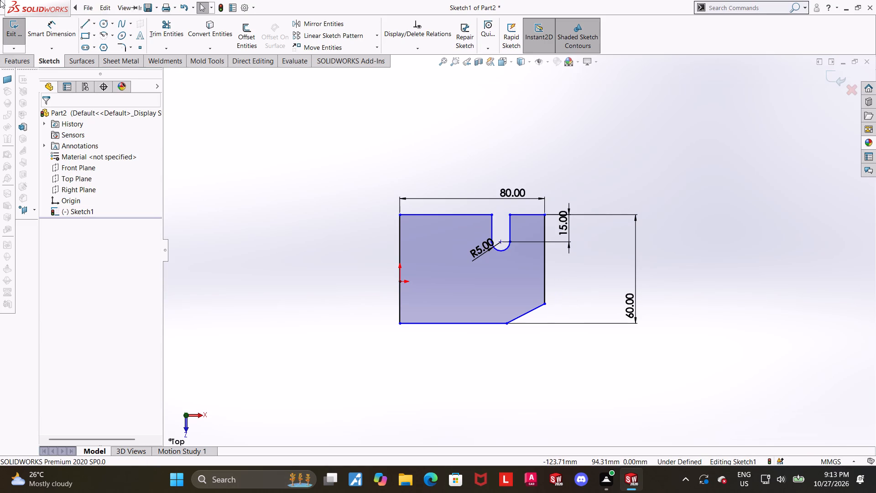
{"action": "left_click", "coordinate": [61, 31]}
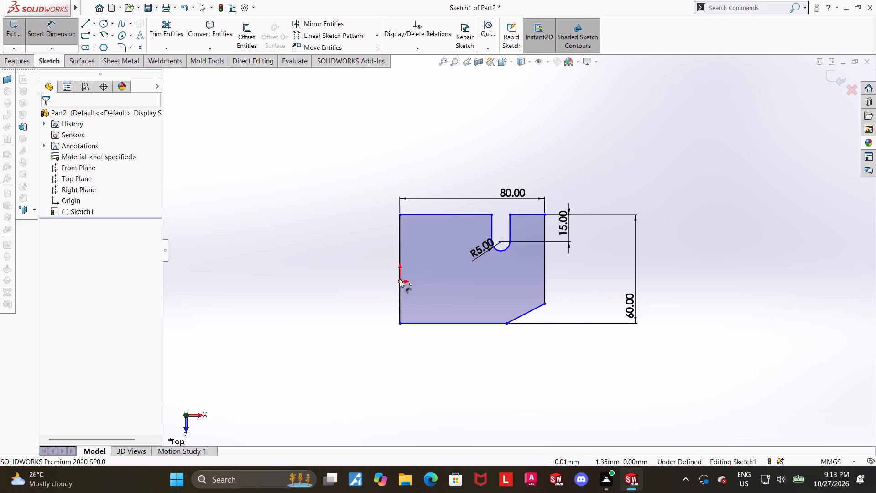
{"action": "left_click", "coordinate": [400, 279]}
{"action": "left_click", "coordinate": [426, 321]}
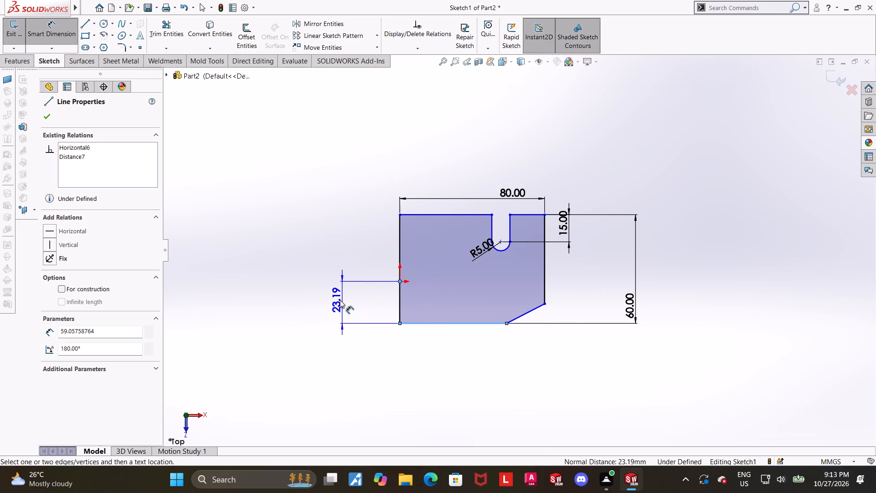
{"action": "left_click", "coordinate": [297, 300]}
{"action": "type", "text": "30"}
{"action": "key", "text": "Return"}
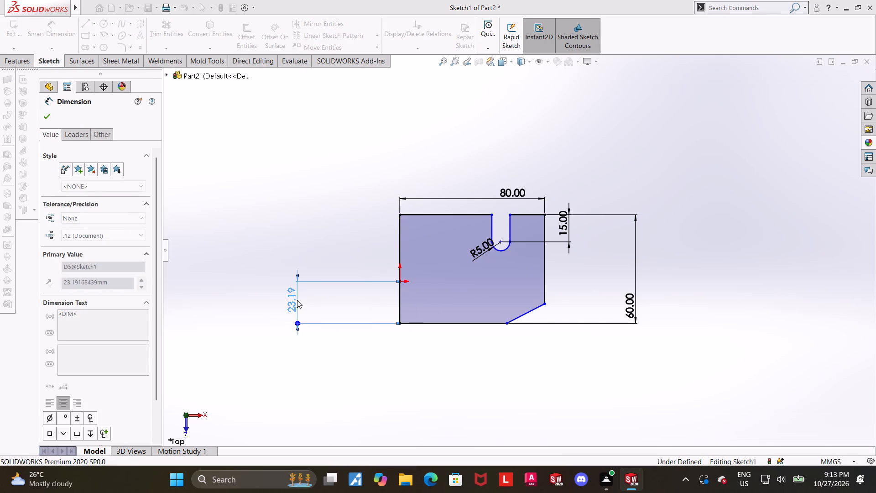
{"action": "key", "text": "Escape"}
{"action": "key", "text": "Escape"}
{"action": "left_click", "coordinate": [693, 281]}
Dimension the vertical distance between the sloped corner line's two endpoints as 10 mm.
{"action": "scroll", "coordinate": [639, 312], "scroll_direction": "down", "scroll_amount": 1}
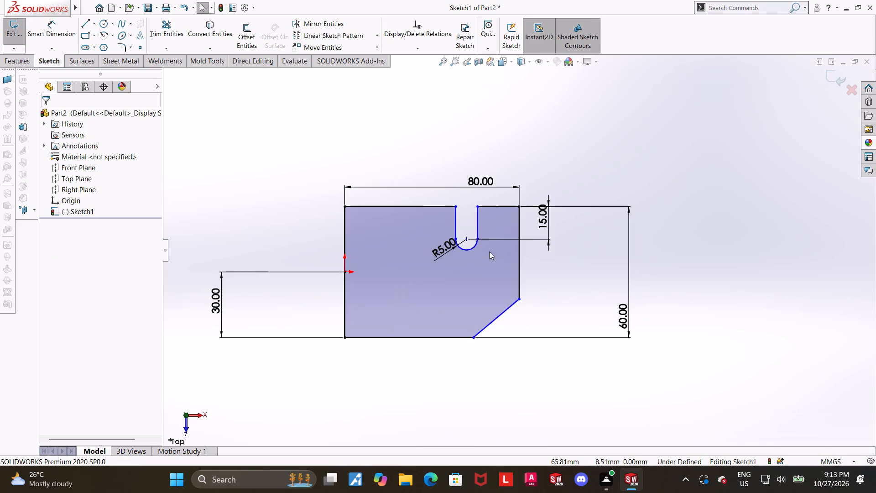
{"action": "scroll", "coordinate": [485, 264], "scroll_direction": "down", "scroll_amount": 1}
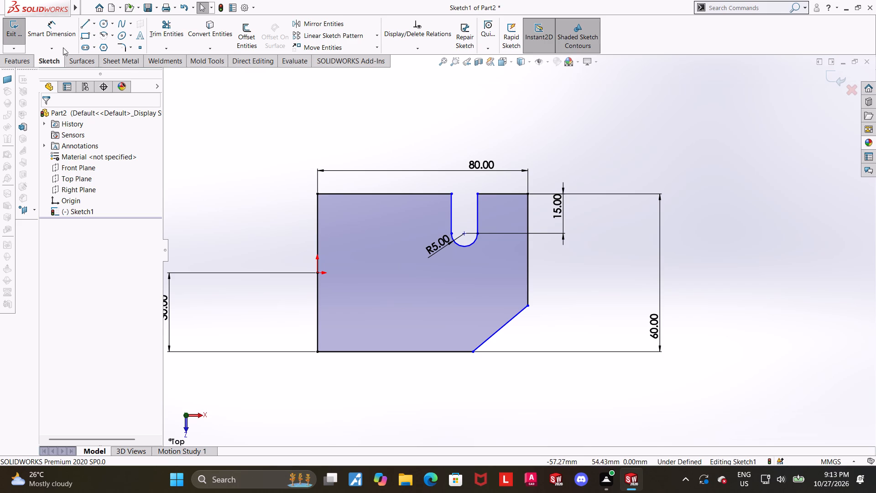
{"action": "left_click", "coordinate": [57, 38]}
{"action": "left_click", "coordinate": [471, 353]}
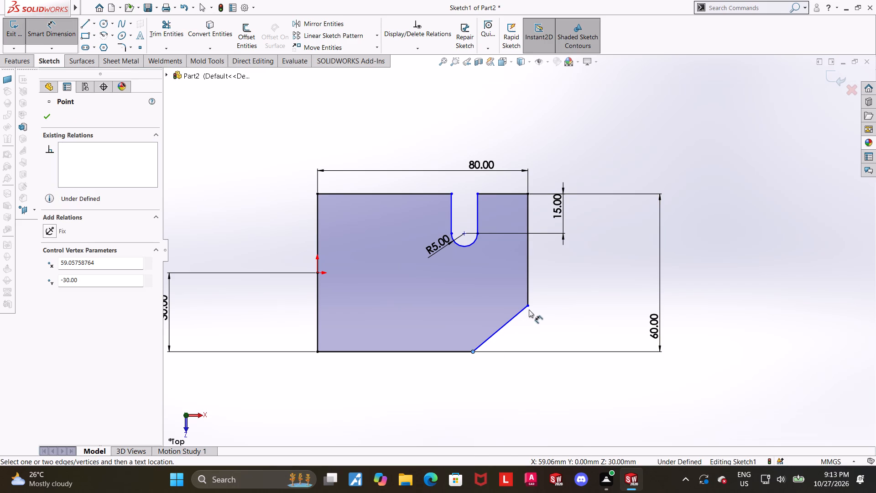
{"action": "left_click", "coordinate": [529, 307]}
{"action": "left_click", "coordinate": [608, 334]}
{"action": "type", "text": "10"}
{"action": "key", "text": "Return"}
{"action": "key", "text": "Escape"}
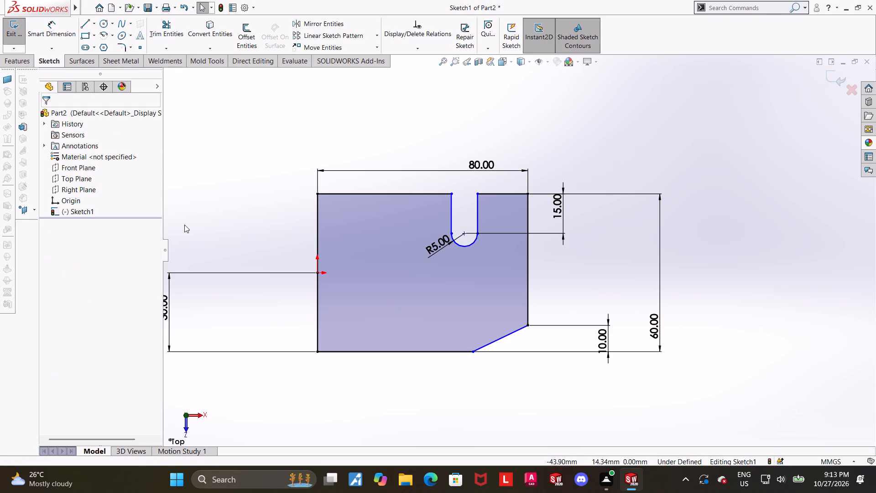
Dimension the horizontal distance between the sloped corner line's two endpoints as 20 mm.
{"action": "left_click", "coordinate": [52, 25]}
{"action": "left_click", "coordinate": [473, 354]}
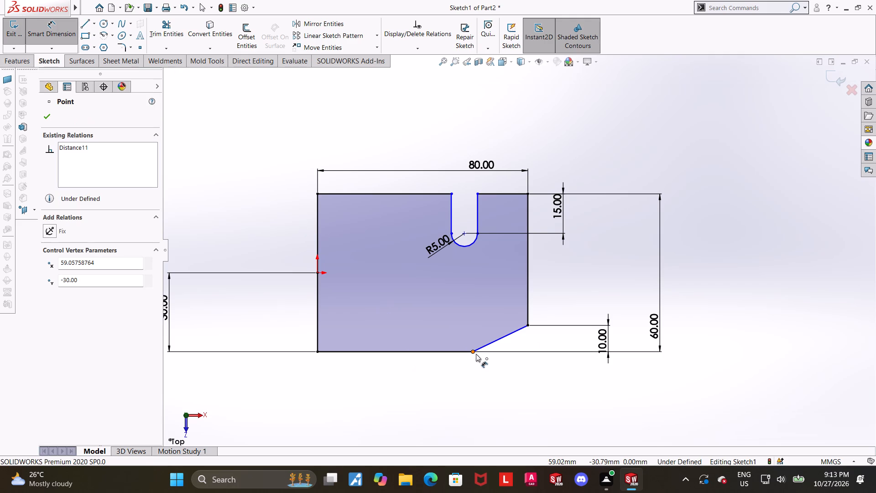
{"action": "left_click", "coordinate": [527, 327]}
{"action": "left_click", "coordinate": [506, 400]}
{"action": "type", "text": "20"}
{"action": "key", "text": "Return"}
{"action": "left_click", "coordinate": [672, 320]}
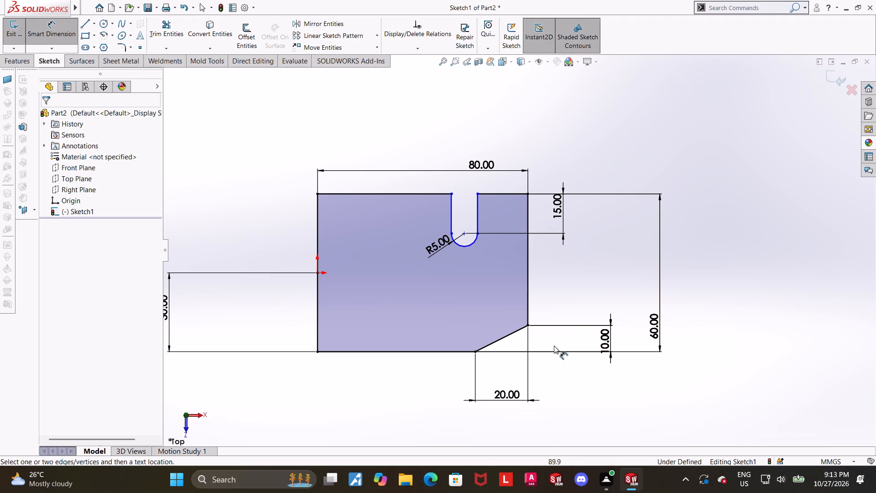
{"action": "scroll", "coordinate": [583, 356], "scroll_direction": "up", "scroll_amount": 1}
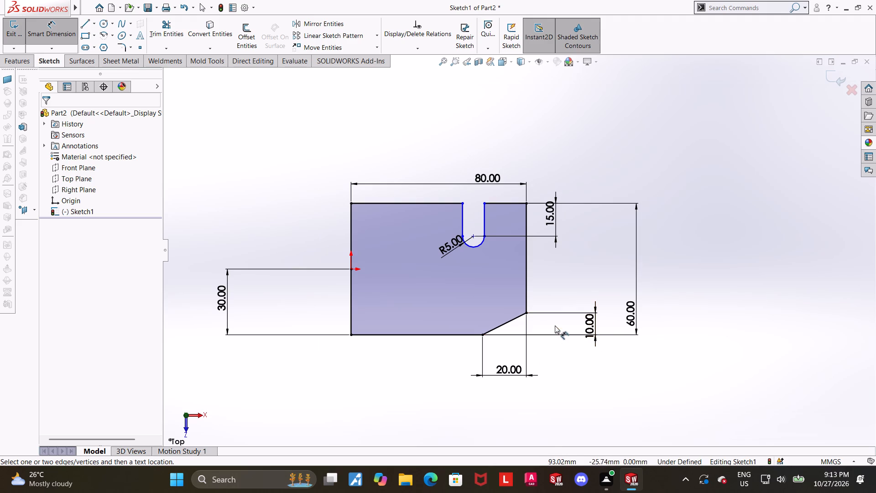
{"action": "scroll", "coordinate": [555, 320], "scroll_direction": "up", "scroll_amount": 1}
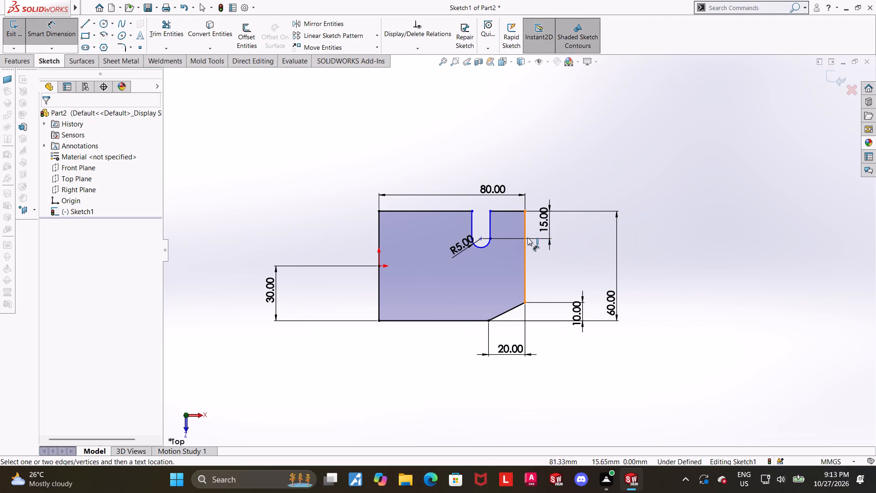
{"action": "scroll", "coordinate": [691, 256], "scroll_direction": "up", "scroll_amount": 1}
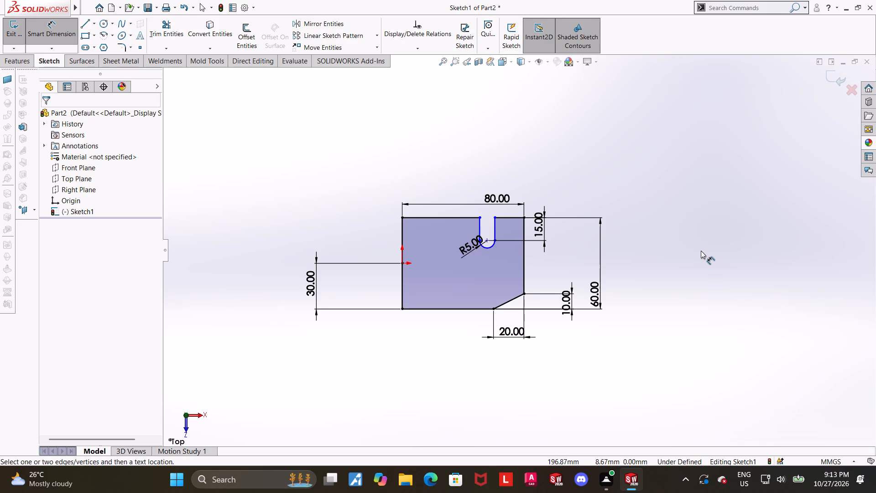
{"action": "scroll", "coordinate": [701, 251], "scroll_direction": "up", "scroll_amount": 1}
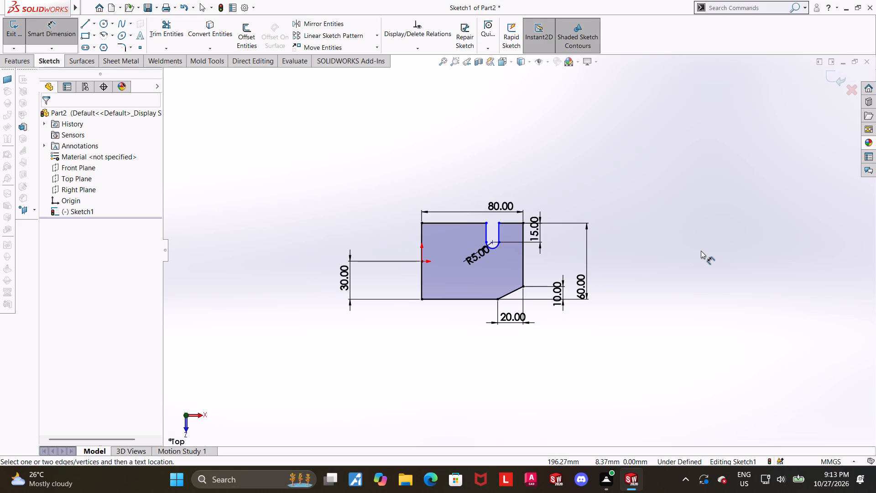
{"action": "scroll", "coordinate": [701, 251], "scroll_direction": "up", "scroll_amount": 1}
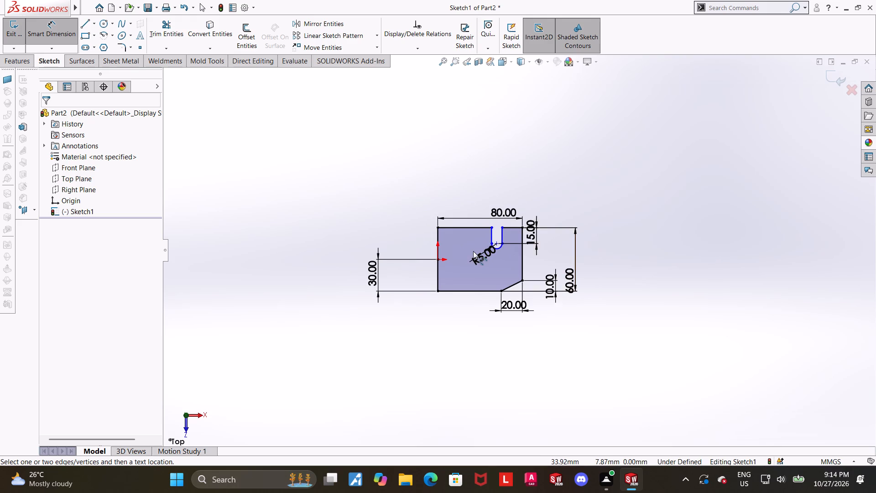
Dimension the horizontal distance between the notch's right side and the plate's right edge as 30 mm.
{"action": "scroll", "coordinate": [473, 251], "scroll_direction": "down", "scroll_amount": 1}
{"action": "scroll", "coordinate": [531, 257], "scroll_direction": "down", "scroll_amount": 1}
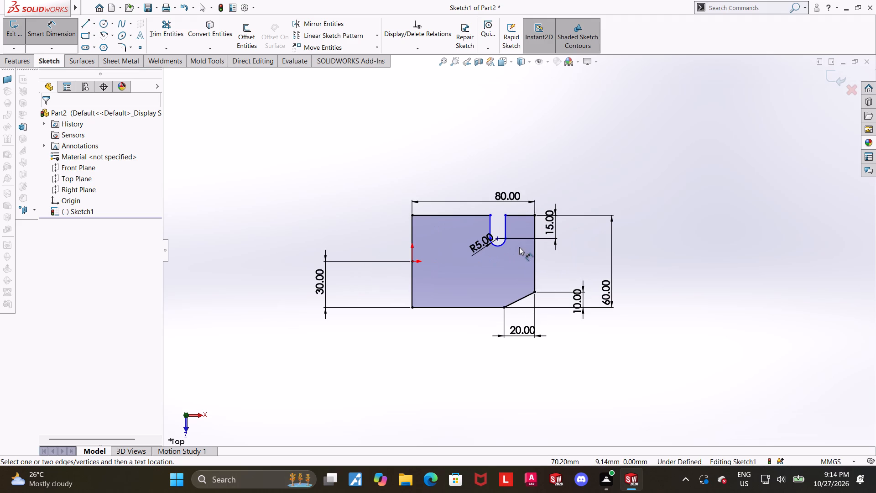
{"action": "scroll", "coordinate": [517, 233], "scroll_direction": "up", "scroll_amount": 1}
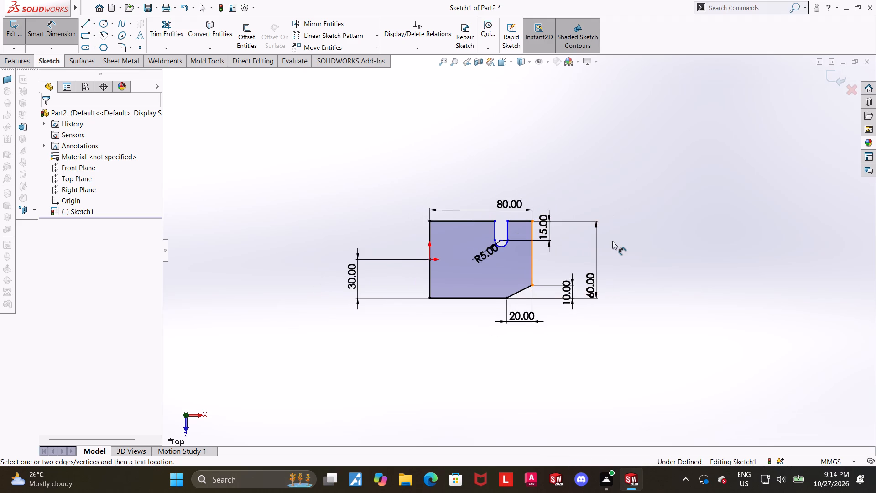
{"action": "scroll", "coordinate": [614, 246], "scroll_direction": "down", "scroll_amount": 3}
{"action": "key", "text": "Escape"}
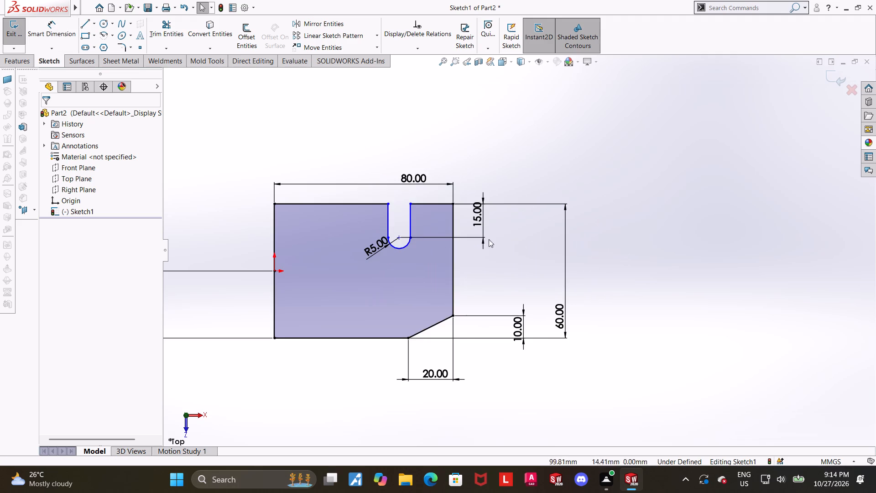
{"action": "scroll", "coordinate": [416, 232], "scroll_direction": "down", "scroll_amount": 1}
{"action": "left_click", "coordinate": [47, 34]}
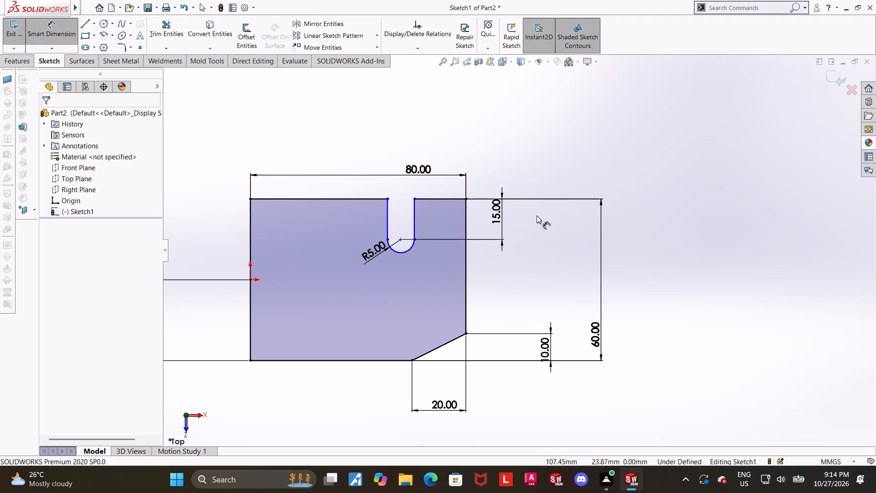
{"action": "left_click", "coordinate": [416, 214]}
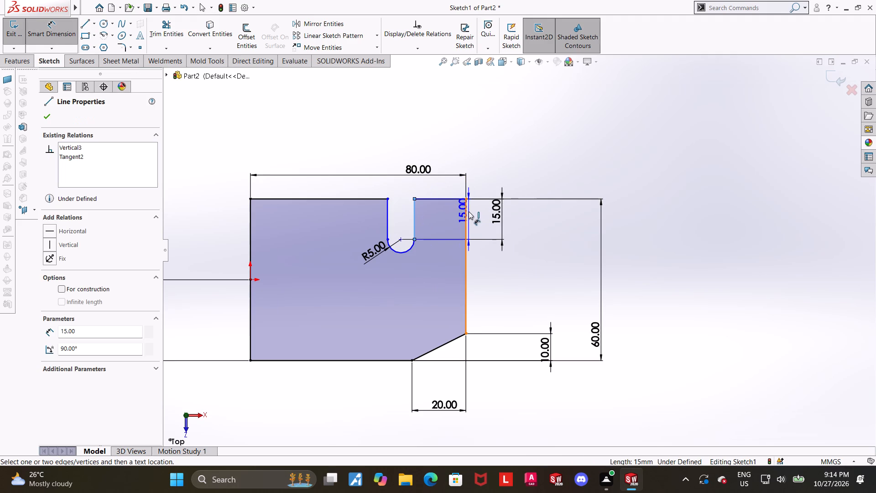
{"action": "left_click", "coordinate": [469, 211]}
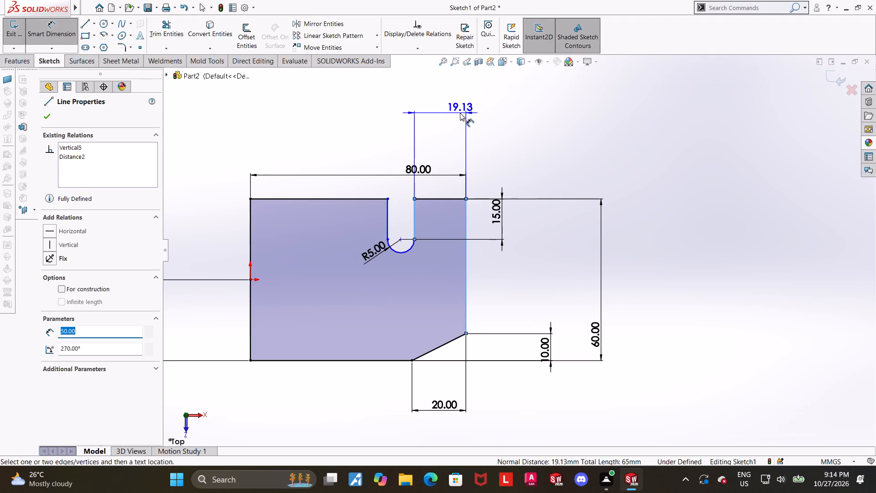
{"action": "left_click", "coordinate": [460, 113]}
{"action": "type", "text": "30"}
{"action": "key", "text": "Return"}
{"action": "key", "text": "Escape"}
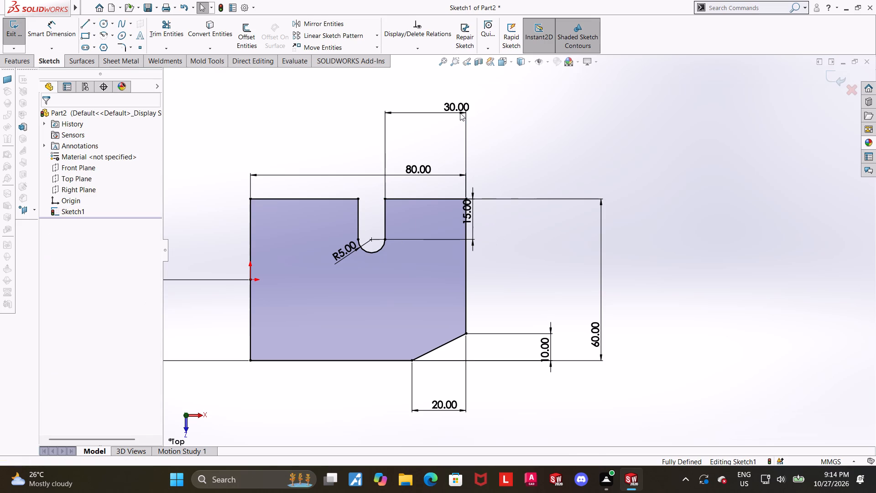
{"action": "key", "text": "Escape"}
{"action": "left_click", "coordinate": [641, 214]}
{"action": "scroll", "coordinate": [641, 214], "scroll_direction": "up", "scroll_amount": 2}
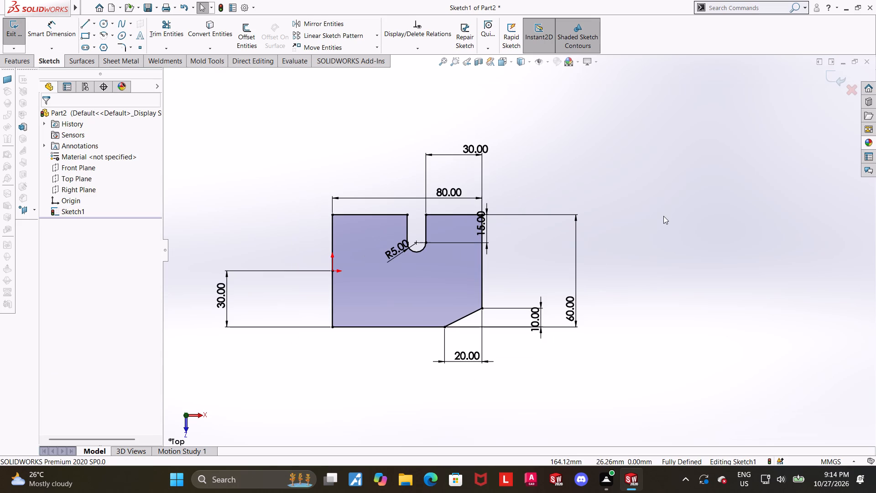
{"action": "left_click", "coordinate": [717, 214]}
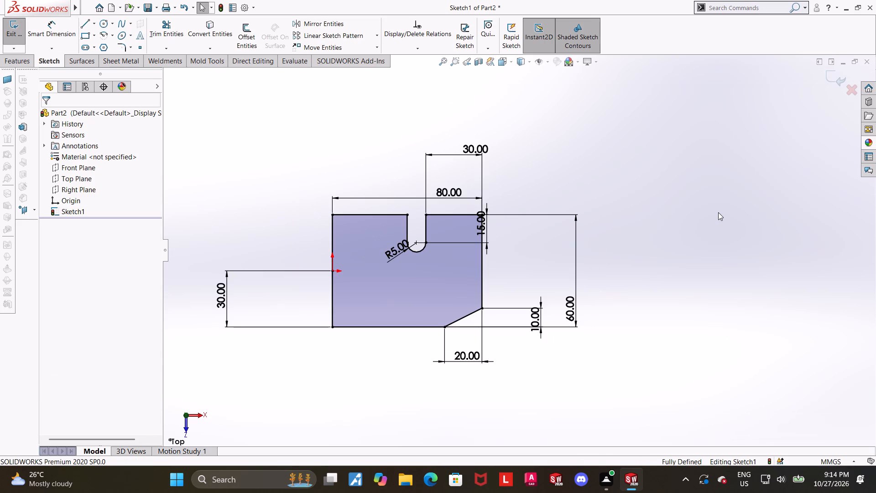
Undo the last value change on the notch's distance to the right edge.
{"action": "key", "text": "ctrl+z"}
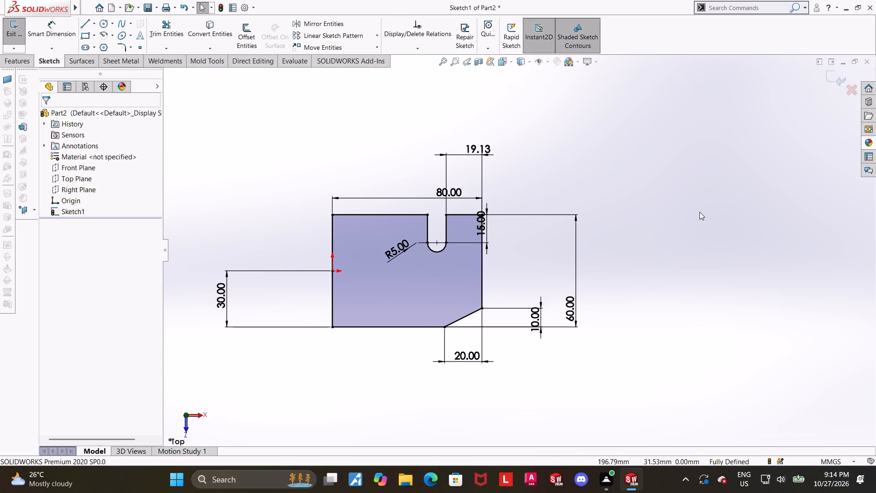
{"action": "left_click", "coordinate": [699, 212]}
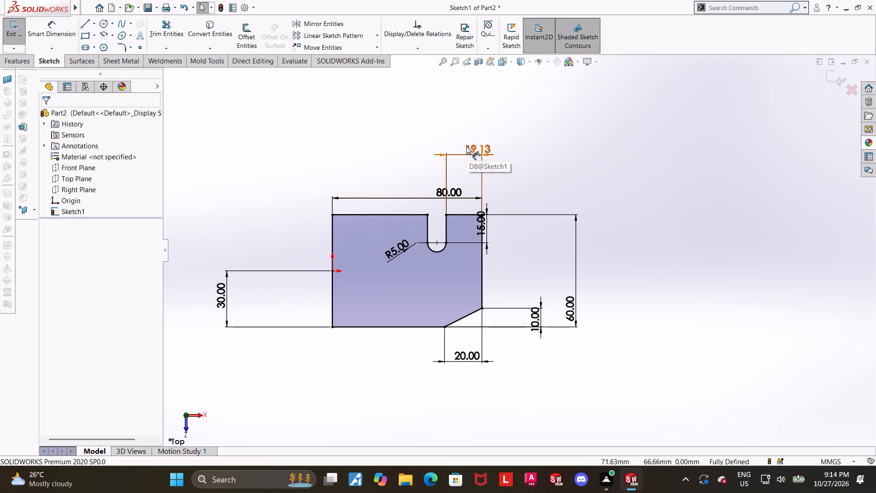
Set the distance between the notch's right side and the plate's right edge to 30 mm.
{"action": "double_click", "coordinate": [465, 151]}
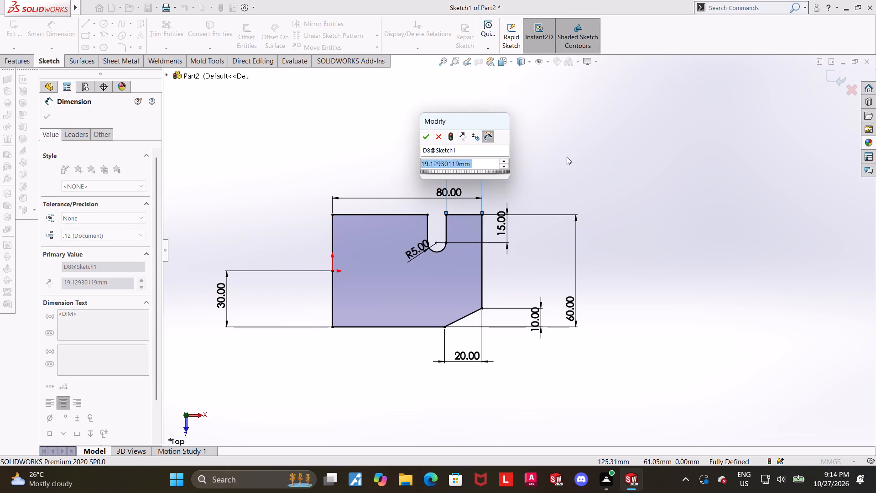
{"action": "key", "text": "3"}
{"action": "key", "text": "0"}
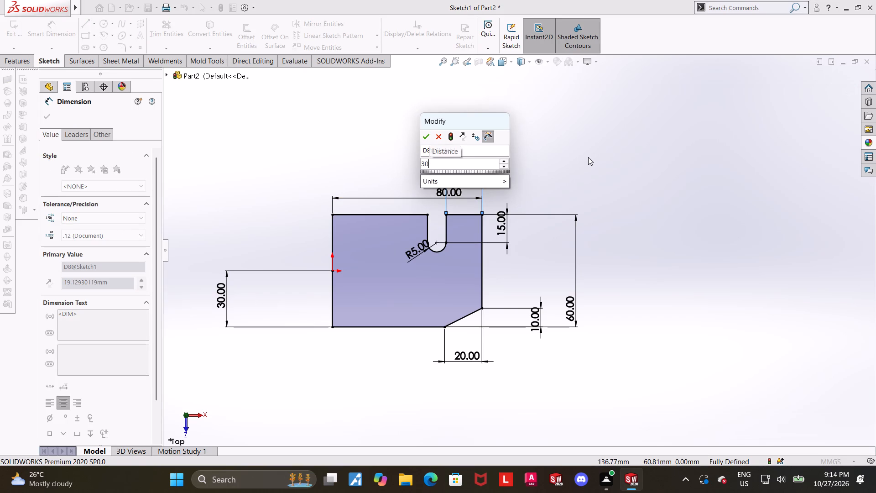
{"action": "key", "text": "Return"}
{"action": "left_click", "coordinate": [598, 159]}
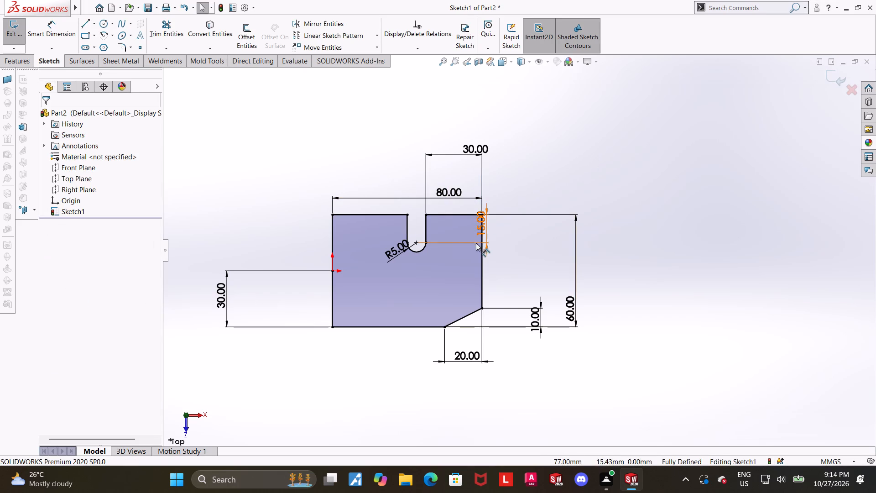
Move the notch's 15 mm depth dimension outward, clear of the plate's right edge.
{"action": "left_click_drag", "start_coordinate": [480, 231], "coordinate": [504, 234]}
{"action": "key", "text": "Escape"}
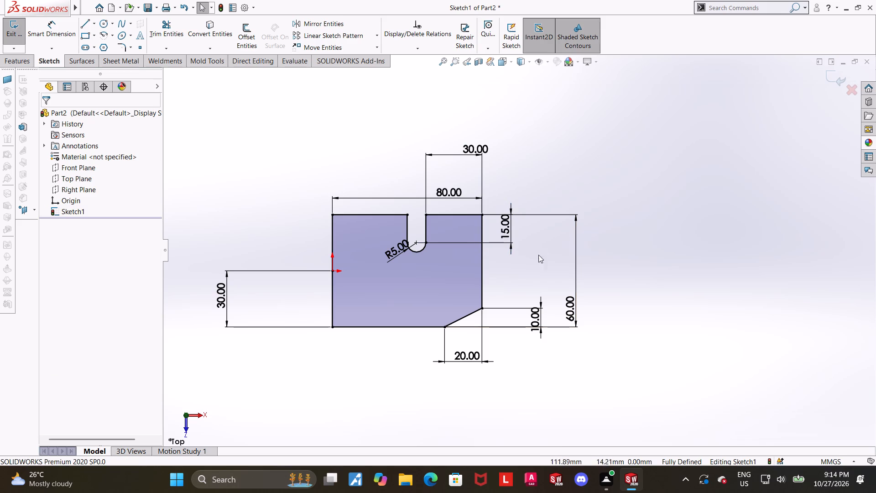
Examine the dimensioned profile, checking the notch, the sloped corner and the overall plate size.
{"action": "scroll", "coordinate": [405, 253], "scroll_direction": "down", "scroll_amount": 2}
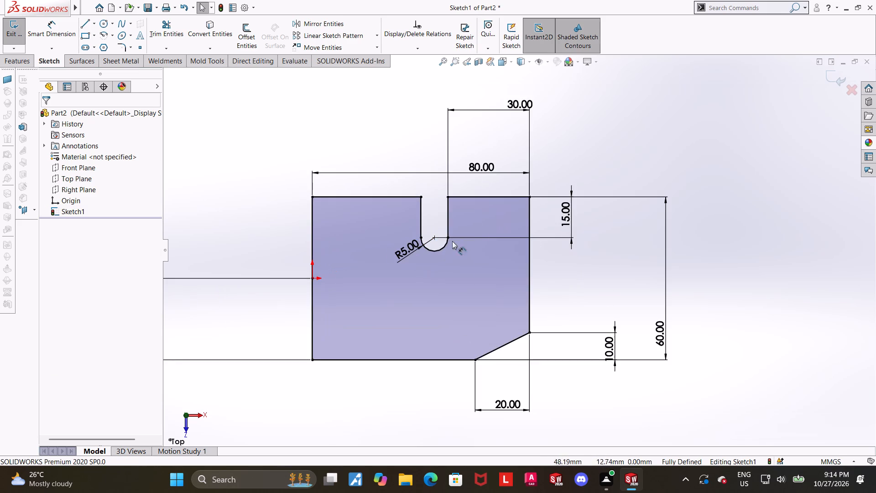
{"action": "scroll", "coordinate": [492, 202], "scroll_direction": "up", "scroll_amount": 2}
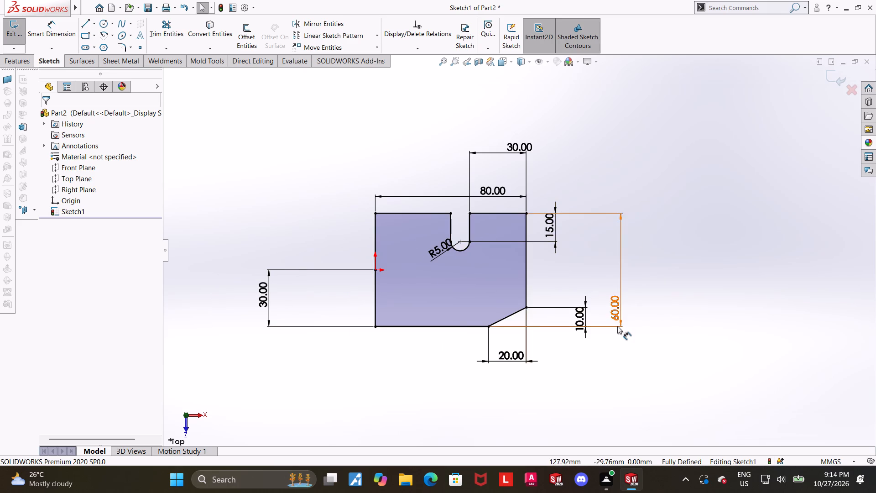
{"action": "scroll", "coordinate": [617, 326], "scroll_direction": "up", "scroll_amount": 1}
{"action": "left_click", "coordinate": [646, 312]}
{"action": "scroll", "coordinate": [545, 320], "scroll_direction": "down", "scroll_amount": 1}
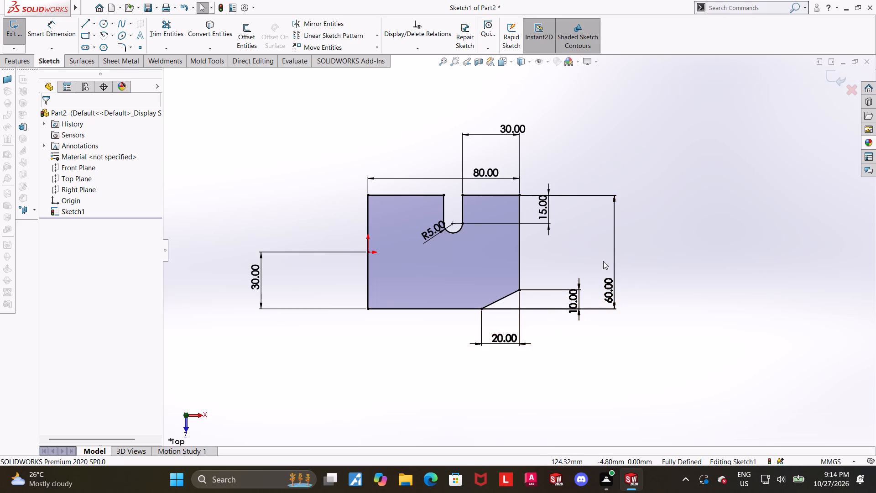
{"action": "scroll", "coordinate": [603, 261], "scroll_direction": "up", "scroll_amount": 1}
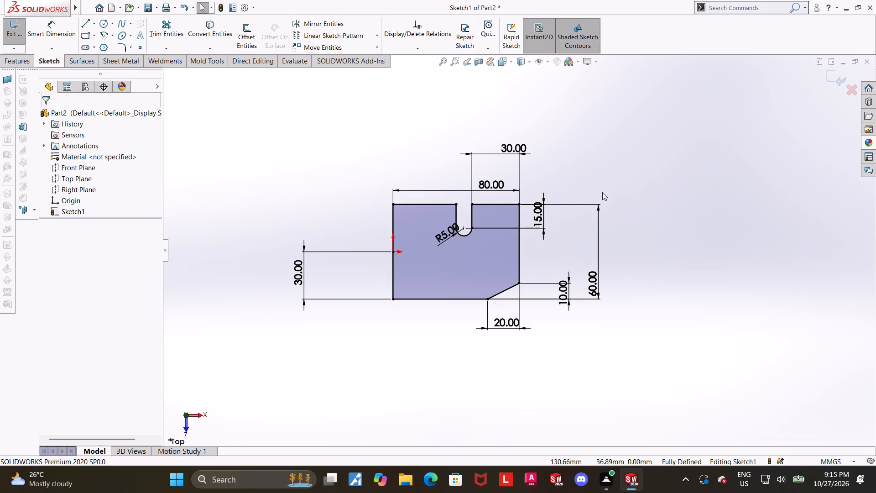
{"action": "scroll", "coordinate": [524, 216], "scroll_direction": "down", "scroll_amount": 2}
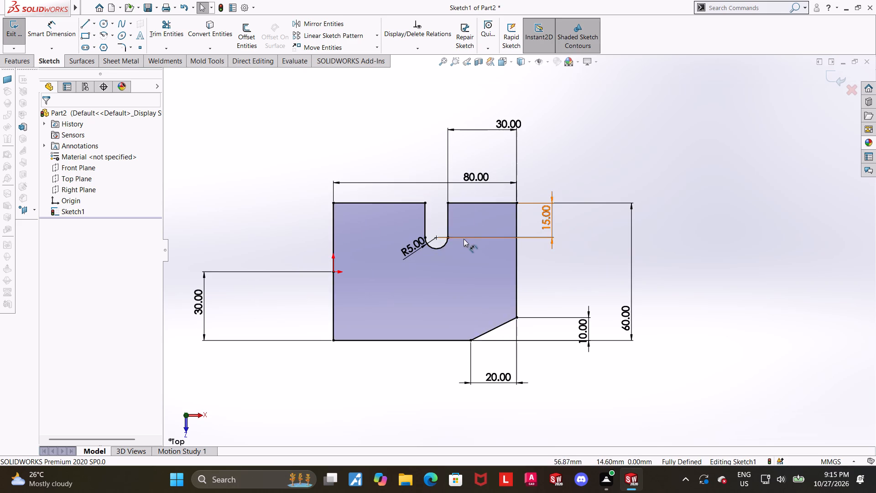
{"action": "scroll", "coordinate": [486, 250], "scroll_direction": "up", "scroll_amount": 1}
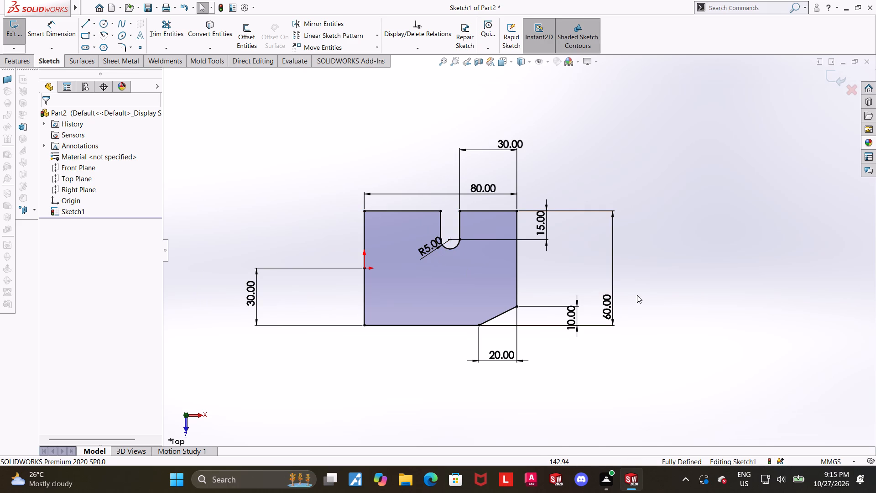
{"action": "scroll", "coordinate": [637, 295], "scroll_direction": "up", "scroll_amount": 1}
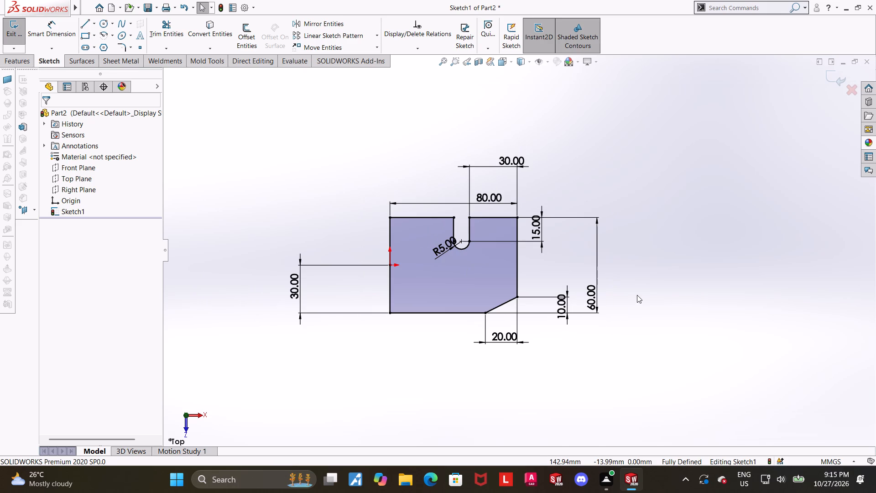
{"action": "scroll", "coordinate": [533, 269], "scroll_direction": "down", "scroll_amount": 1}
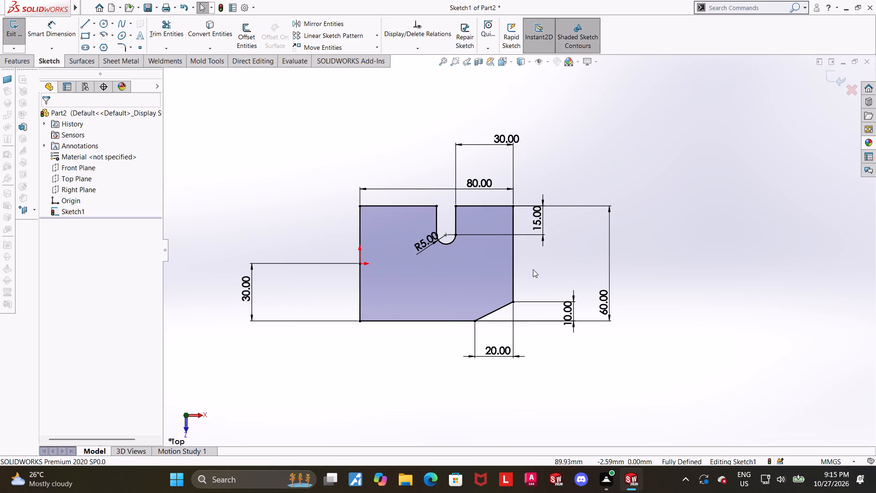
{"action": "scroll", "coordinate": [501, 266], "scroll_direction": "down", "scroll_amount": 1}
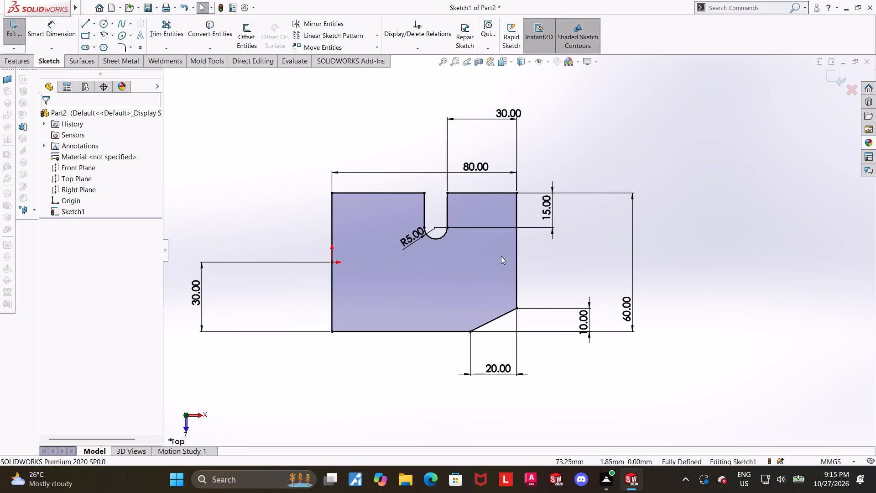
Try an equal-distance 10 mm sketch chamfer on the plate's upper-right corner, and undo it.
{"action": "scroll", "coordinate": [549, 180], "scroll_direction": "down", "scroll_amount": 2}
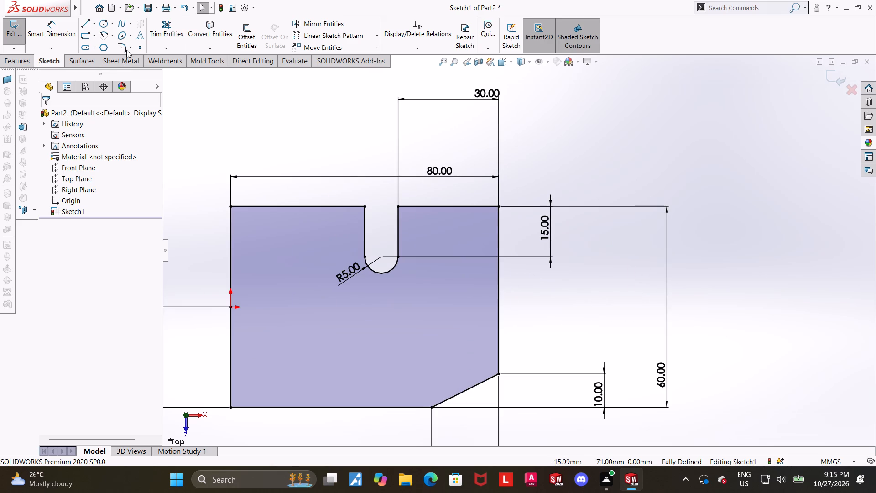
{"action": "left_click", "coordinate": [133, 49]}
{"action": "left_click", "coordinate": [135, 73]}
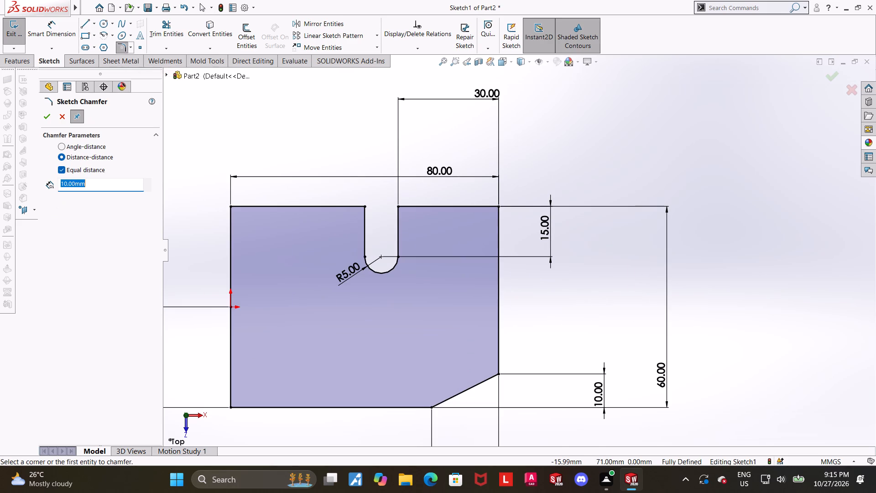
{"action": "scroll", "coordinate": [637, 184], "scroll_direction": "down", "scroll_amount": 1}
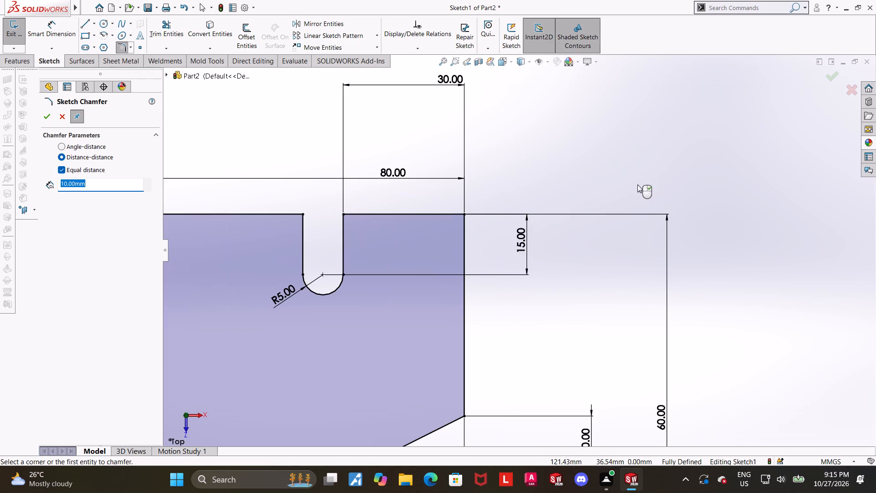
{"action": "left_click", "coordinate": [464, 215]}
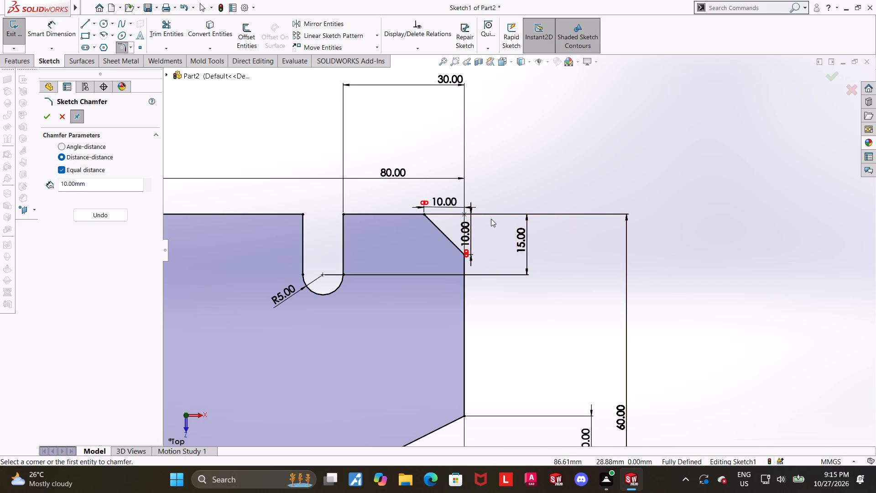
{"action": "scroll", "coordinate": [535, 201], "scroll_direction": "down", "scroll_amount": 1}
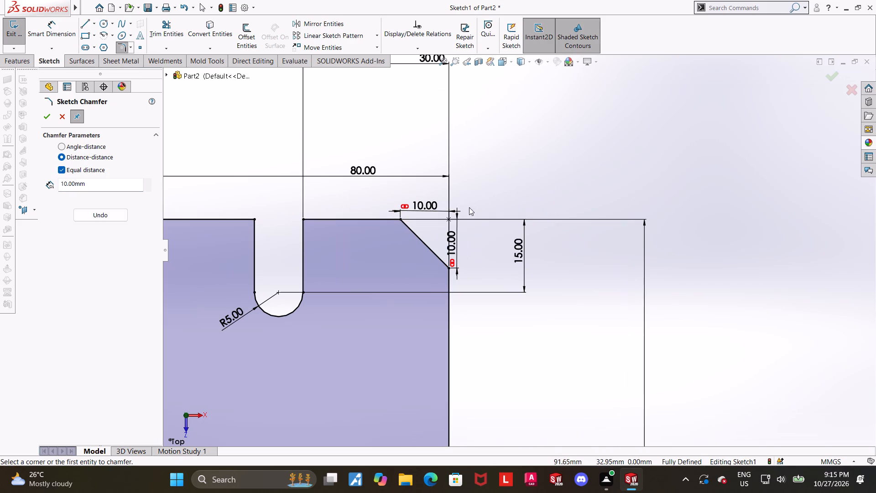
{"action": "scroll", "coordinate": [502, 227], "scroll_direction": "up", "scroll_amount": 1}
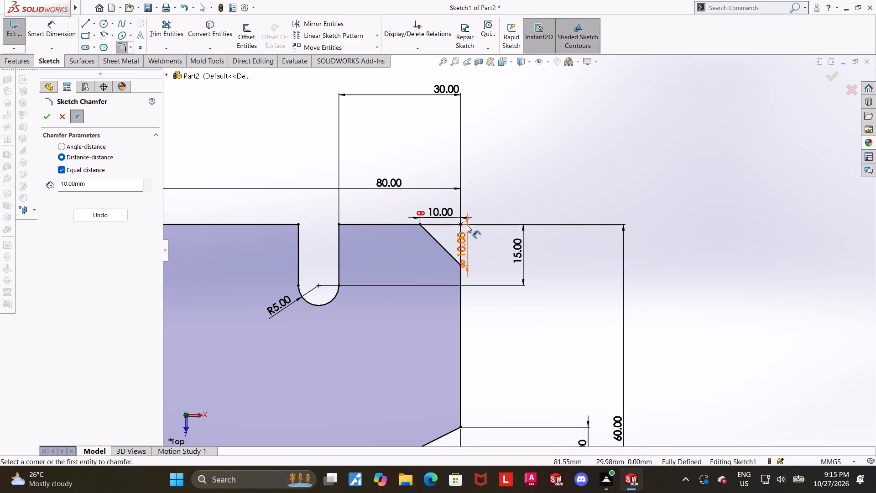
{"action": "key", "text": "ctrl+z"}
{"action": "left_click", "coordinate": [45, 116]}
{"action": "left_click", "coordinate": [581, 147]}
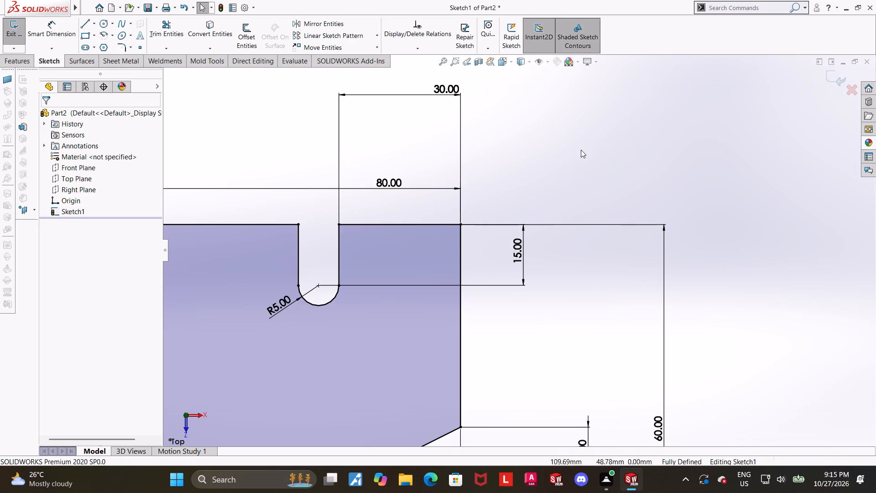
Exit the finished plate sketch and tilt the model out of the top view.
{"action": "scroll", "coordinate": [614, 175], "scroll_direction": "up", "scroll_amount": 4}
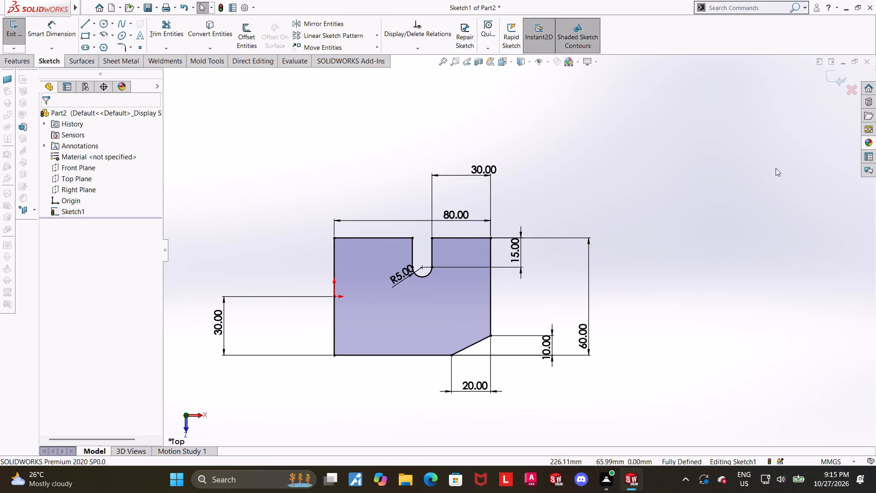
{"action": "scroll", "coordinate": [776, 168], "scroll_direction": "up", "scroll_amount": 1}
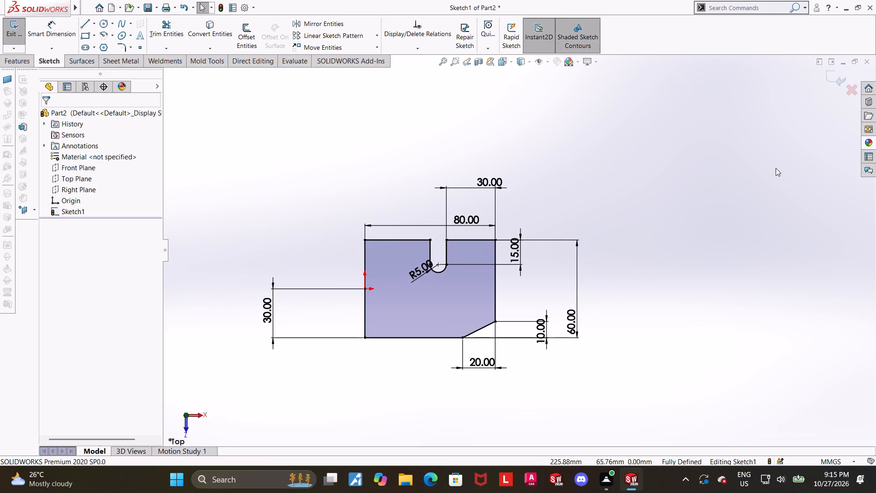
{"action": "scroll", "coordinate": [829, 163], "scroll_direction": "up", "scroll_amount": 1}
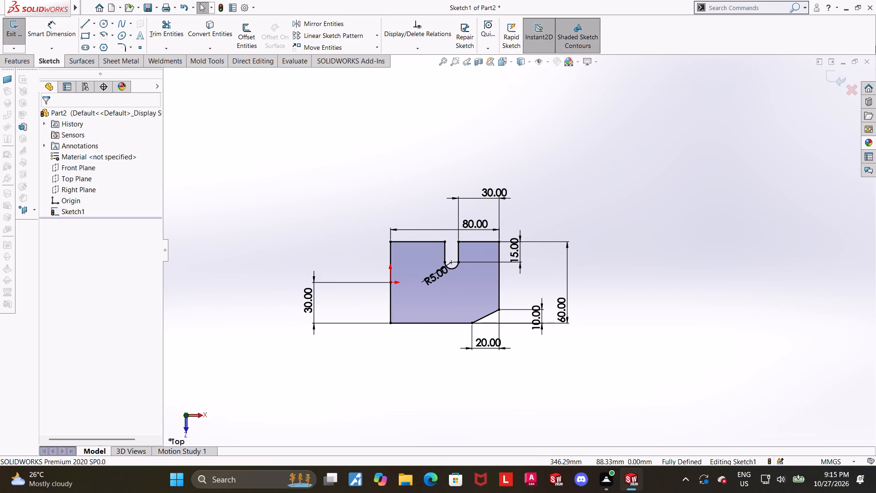
{"action": "left_click", "coordinate": [832, 79]}
{"action": "middle_click_drag", "start_coordinate": [552, 329], "coordinate": [558, 257]}
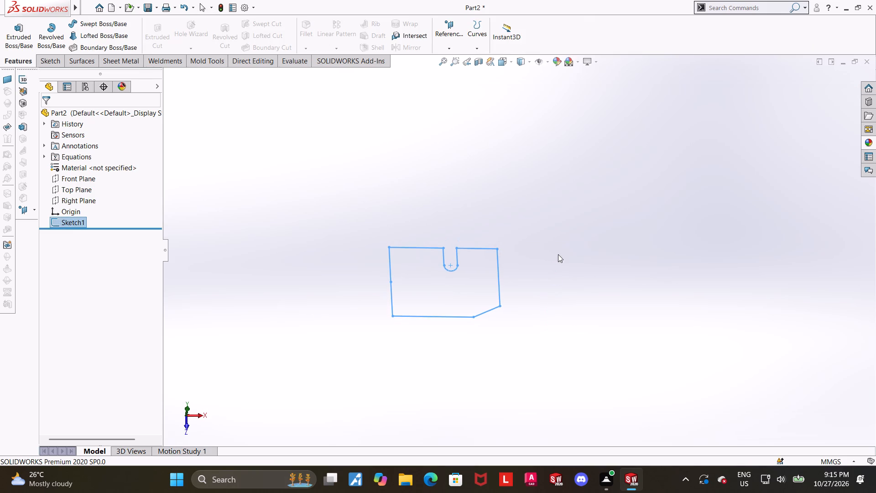
Extrude the plate sketch as a blind boss 10 mm thick.
{"action": "scroll", "coordinate": [495, 269], "scroll_direction": "down", "scroll_amount": 1}
{"action": "scroll", "coordinate": [534, 277], "scroll_direction": "down", "scroll_amount": 2}
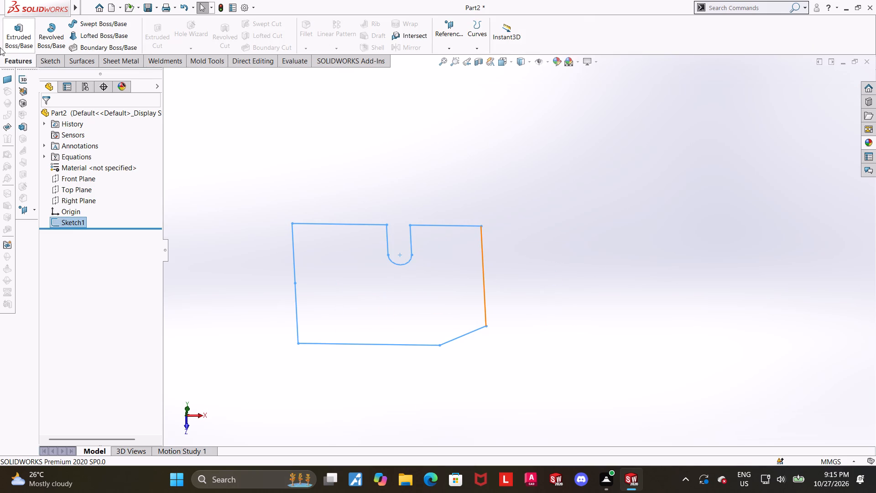
{"action": "left_click", "coordinate": [9, 36]}
{"action": "scroll", "coordinate": [436, 300], "scroll_direction": "up", "scroll_amount": 4}
{"action": "middle_click_drag", "start_coordinate": [440, 325], "coordinate": [440, 263]}
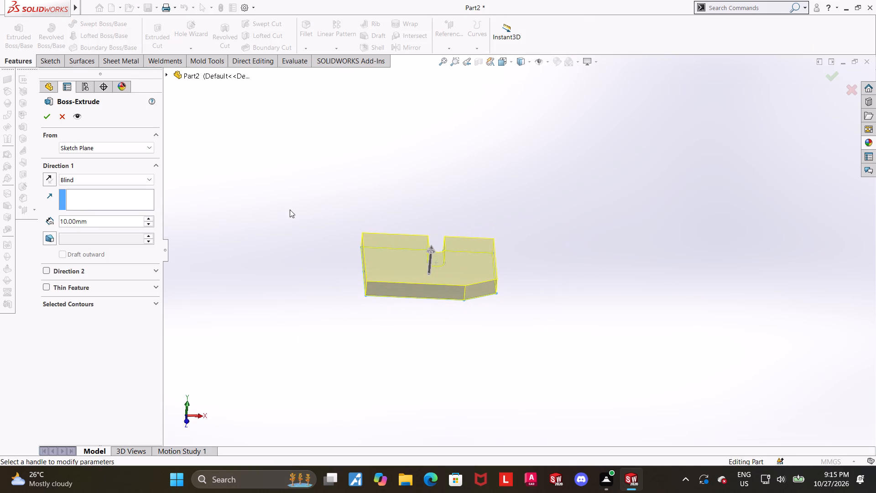
{"action": "left_click", "coordinate": [49, 115]}
{"action": "left_click", "coordinate": [594, 298]}
Examine the extruded plate from several angles, checking its thickness, notch and sloped corner.
{"action": "middle_click_drag", "start_coordinate": [531, 294], "coordinate": [527, 257]}
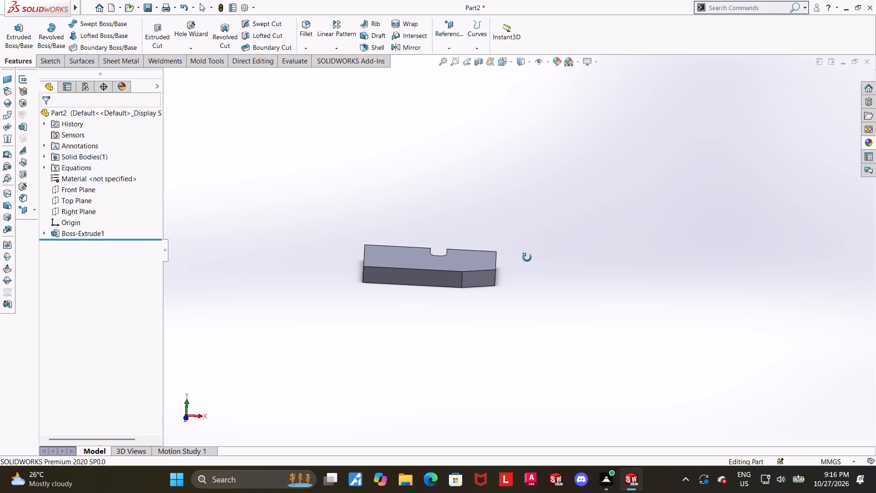
{"action": "middle_click_drag", "start_coordinate": [527, 257], "coordinate": [529, 258]}
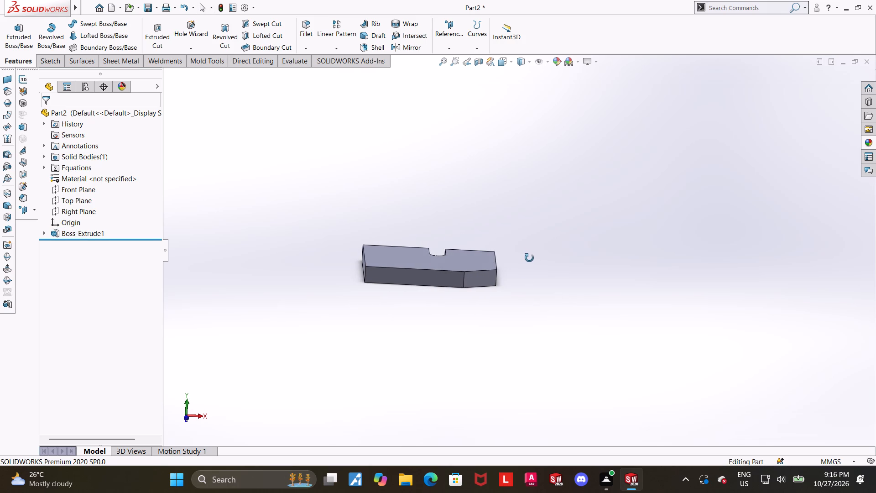
{"action": "middle_click_drag", "start_coordinate": [529, 258], "coordinate": [529, 252]}
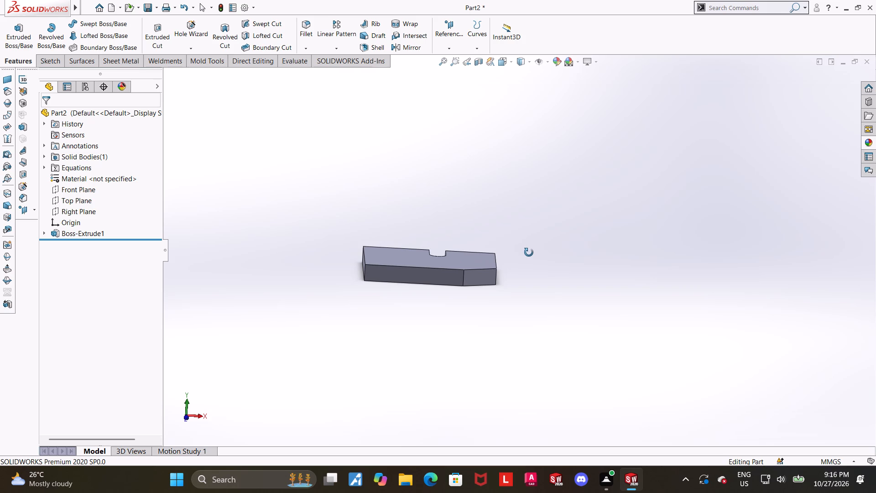
{"action": "middle_click_drag", "start_coordinate": [529, 252], "coordinate": [530, 273]}
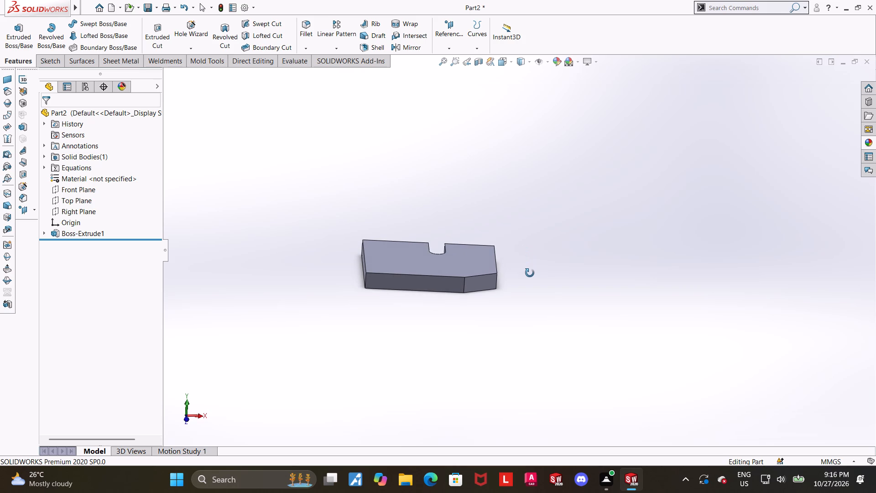
{"action": "middle_click_drag", "start_coordinate": [530, 273], "coordinate": [530, 273]}
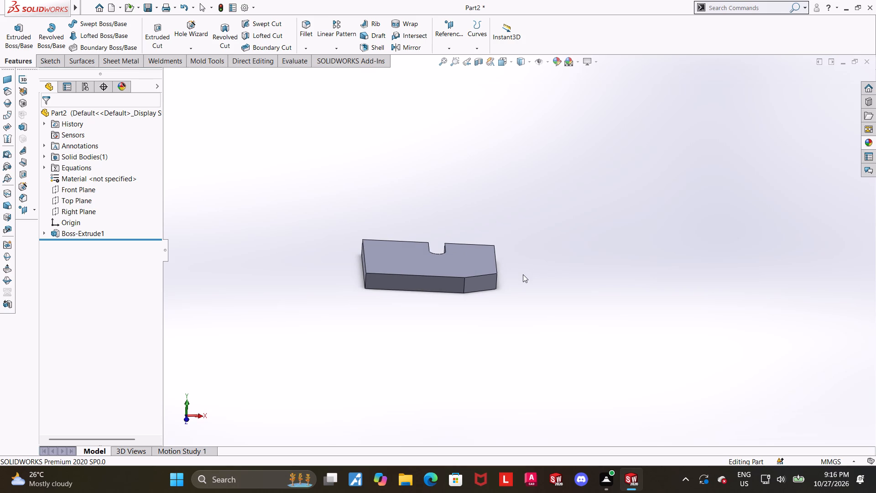
{"action": "scroll", "coordinate": [514, 270], "scroll_direction": "down", "scroll_amount": 1}
{"action": "scroll", "coordinate": [391, 227], "scroll_direction": "down", "scroll_amount": 1}
{"action": "middle_click_drag", "start_coordinate": [504, 265], "coordinate": [506, 274]}
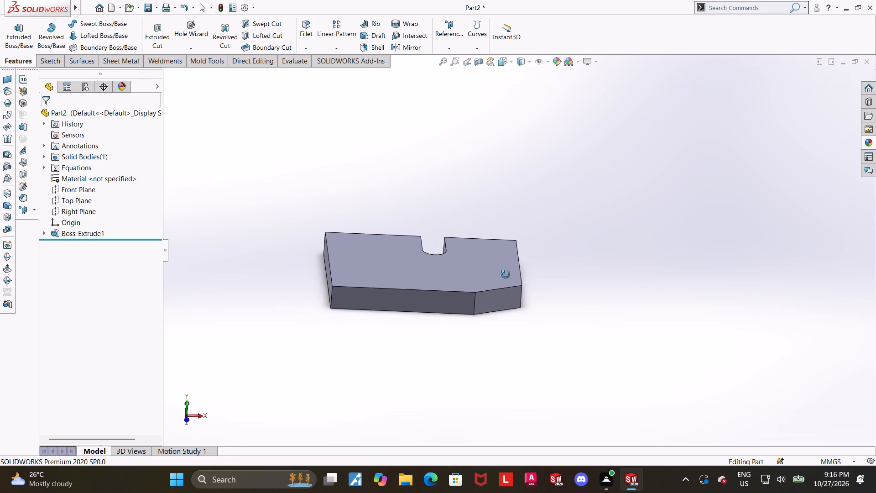
{"action": "middle_click_drag", "start_coordinate": [506, 274], "coordinate": [502, 294]}
{"action": "middle_click_drag", "start_coordinate": [497, 231], "coordinate": [479, 334]}
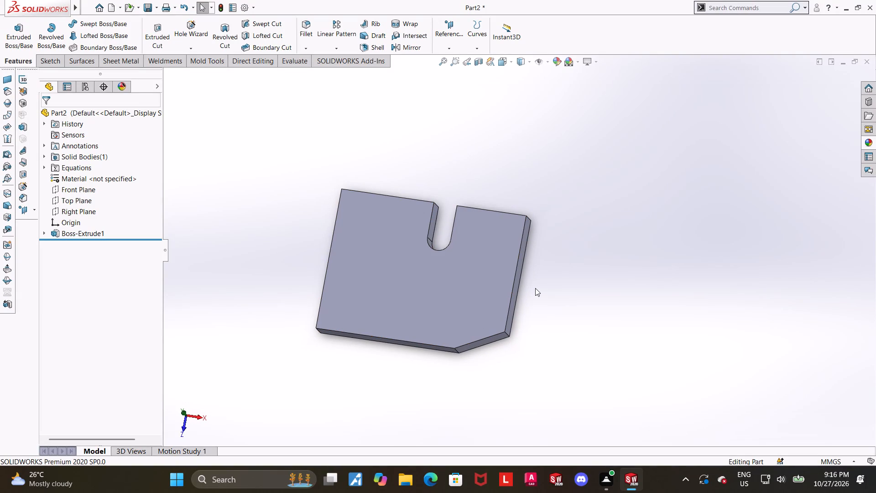
{"action": "middle_click_drag", "start_coordinate": [567, 250], "coordinate": [567, 268]}
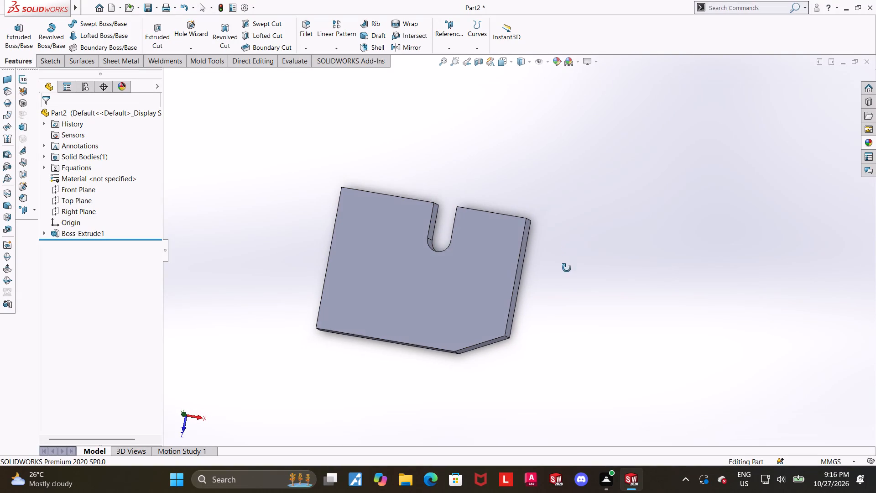
{"action": "middle_click_drag", "start_coordinate": [567, 268], "coordinate": [557, 309]}
Chamfer the plate's vertical corner edge between the notched side and the sloped-corner side at 10 mm and 45 degrees.
{"action": "scroll", "coordinate": [558, 272], "scroll_direction": "down", "scroll_amount": 2}
{"action": "middle_click_drag", "start_coordinate": [547, 284], "coordinate": [547, 323]}
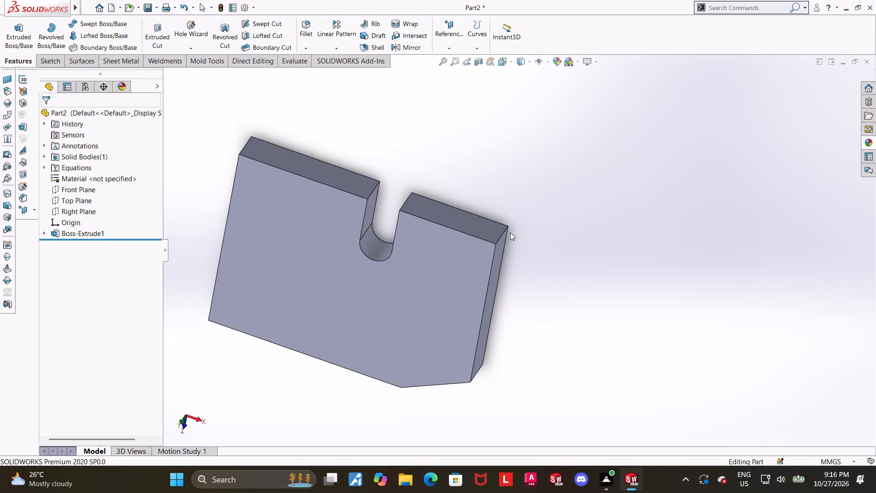
{"action": "scroll", "coordinate": [510, 232], "scroll_direction": "down", "scroll_amount": 3}
{"action": "left_click", "coordinate": [307, 49]}
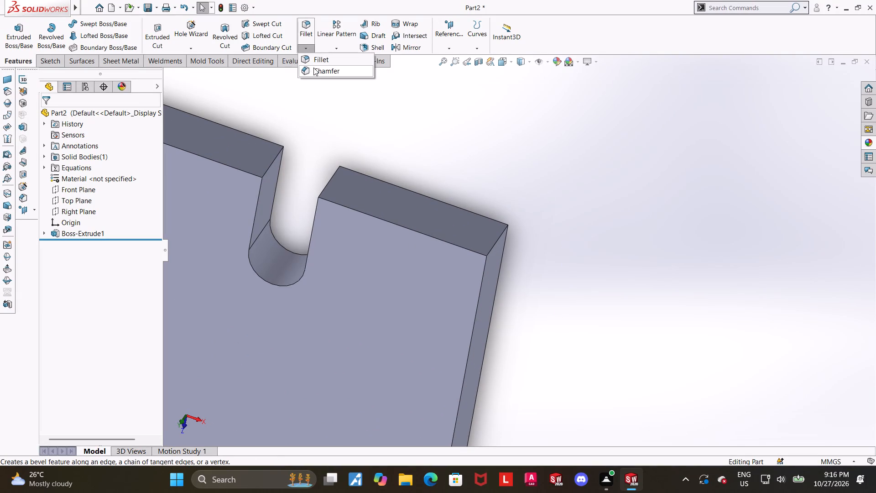
{"action": "left_click", "coordinate": [317, 67]}
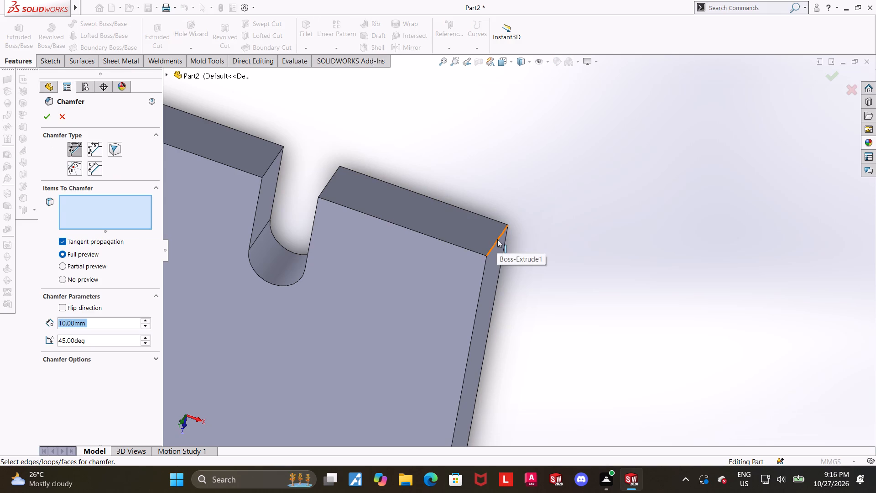
{"action": "left_click", "coordinate": [47, 113]}
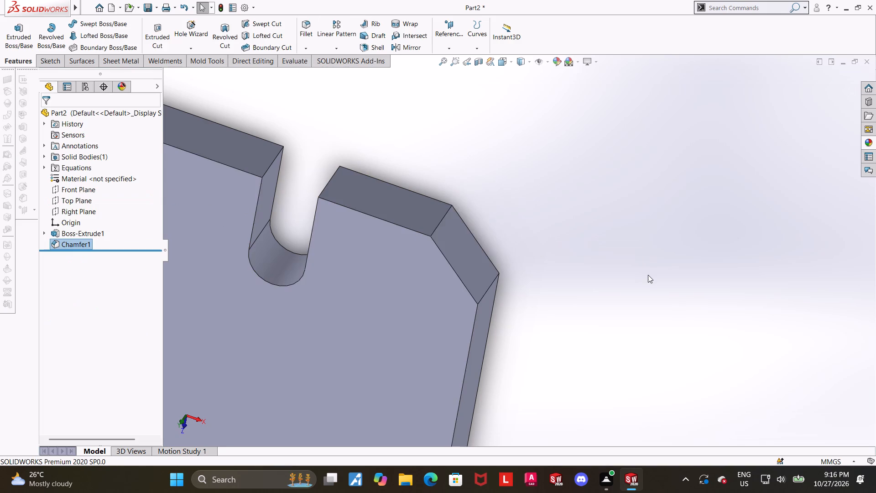
{"action": "left_click", "coordinate": [648, 275]}
Examine the chamfered plate from all around, checking both cut corners, the notch and the side faces.
{"action": "scroll", "coordinate": [647, 274], "scroll_direction": "up", "scroll_amount": 7}
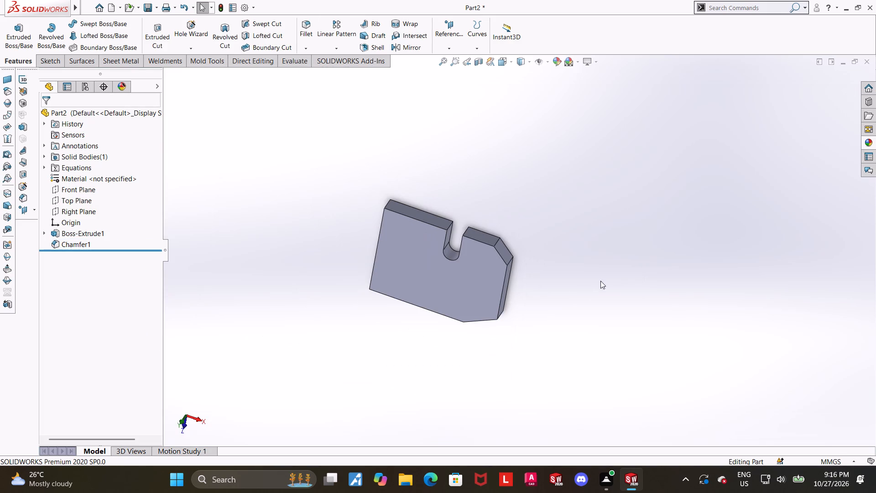
{"action": "middle_click_drag", "start_coordinate": [566, 294], "coordinate": [614, 194]}
{"action": "scroll", "coordinate": [612, 194], "scroll_direction": "up", "scroll_amount": 1}
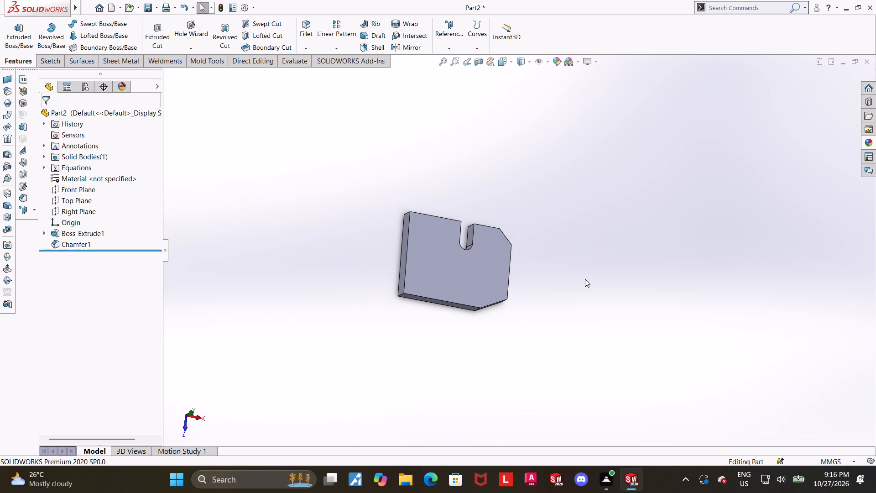
{"action": "middle_click_drag", "start_coordinate": [583, 285], "coordinate": [583, 228]}
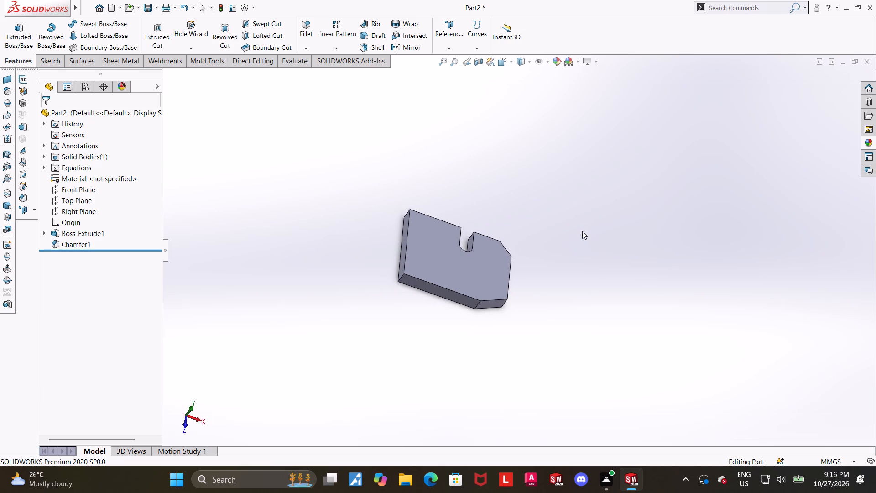
{"action": "scroll", "coordinate": [582, 231], "scroll_direction": "up", "scroll_amount": 1}
{"action": "scroll", "coordinate": [571, 246], "scroll_direction": "down", "scroll_amount": 1}
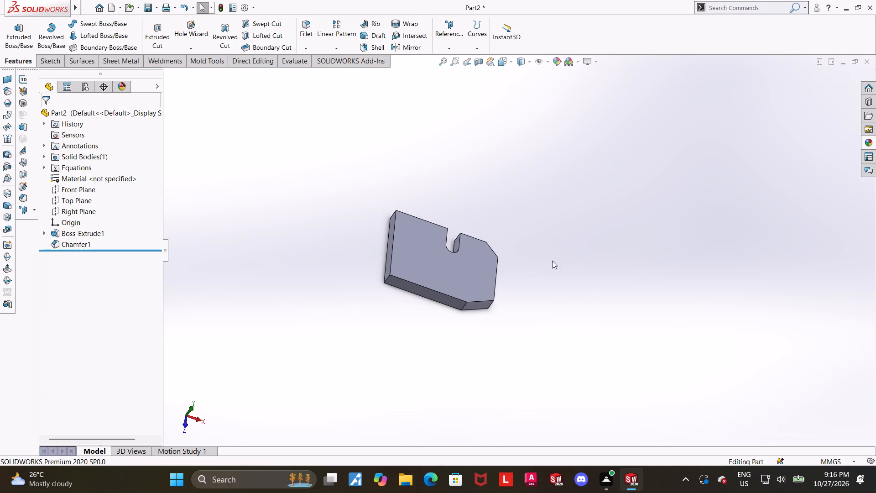
{"action": "middle_click_drag", "start_coordinate": [543, 263], "coordinate": [456, 202]}
{"action": "scroll", "coordinate": [465, 236], "scroll_direction": "down", "scroll_amount": 3}
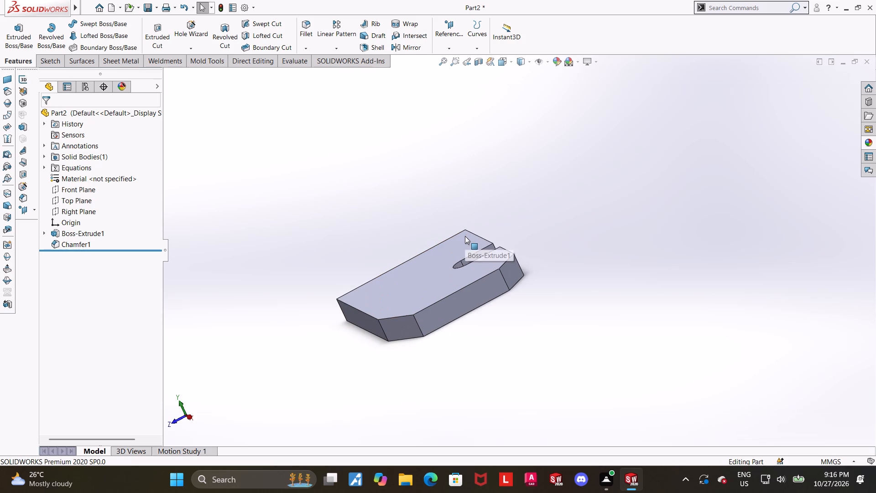
{"action": "scroll", "coordinate": [464, 241], "scroll_direction": "up", "scroll_amount": 2}
{"action": "middle_click_drag", "start_coordinate": [441, 289], "coordinate": [489, 304]}
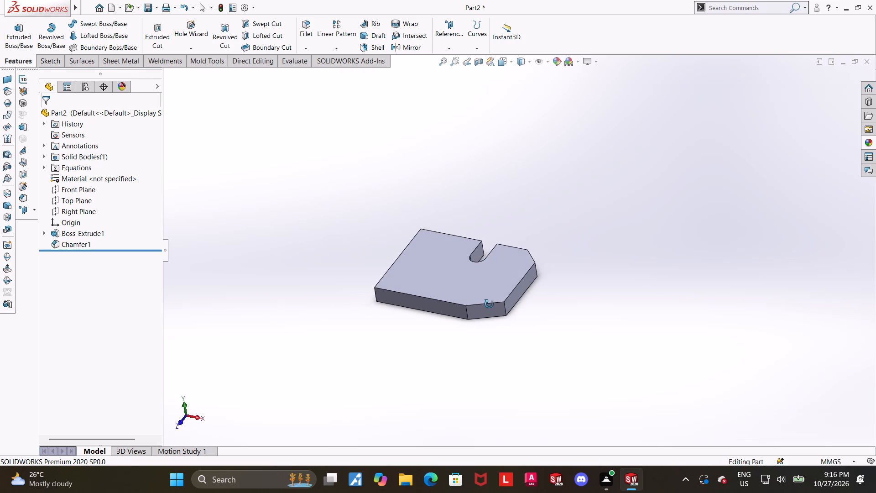
{"action": "middle_click_drag", "start_coordinate": [489, 304], "coordinate": [546, 322]}
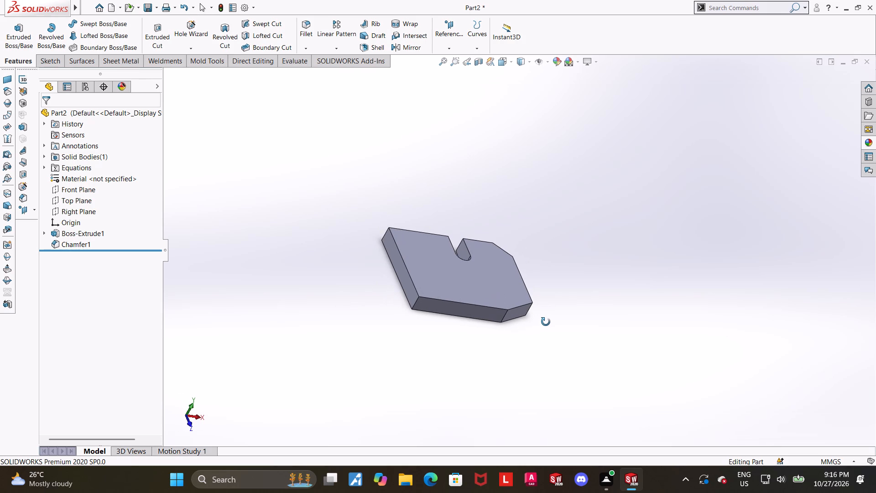
{"action": "middle_click_drag", "start_coordinate": [546, 322], "coordinate": [505, 351]}
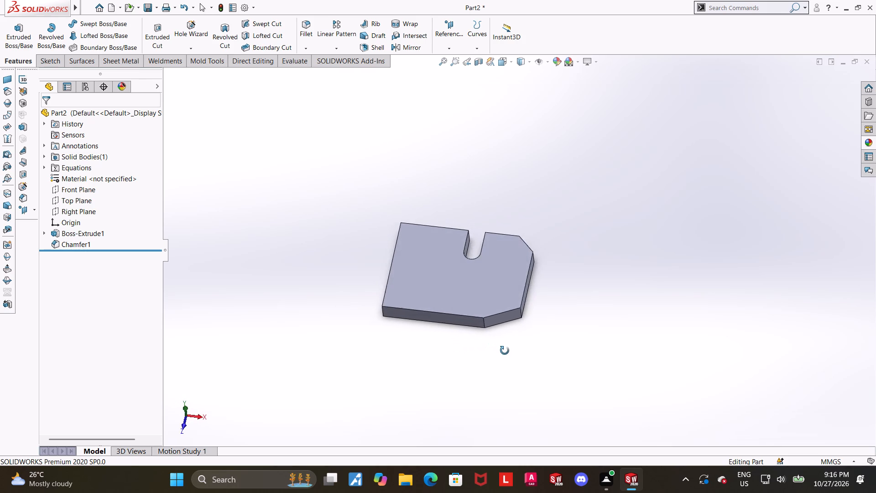
{"action": "middle_click_drag", "start_coordinate": [505, 351], "coordinate": [525, 328]}
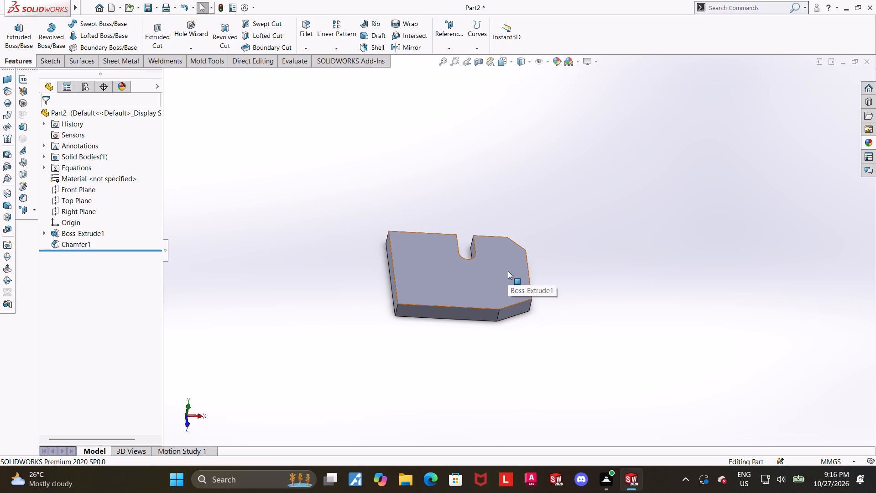
{"action": "scroll", "coordinate": [508, 271], "scroll_direction": "up", "scroll_amount": 2}
{"action": "middle_click_drag", "start_coordinate": [506, 271], "coordinate": [444, 236]}
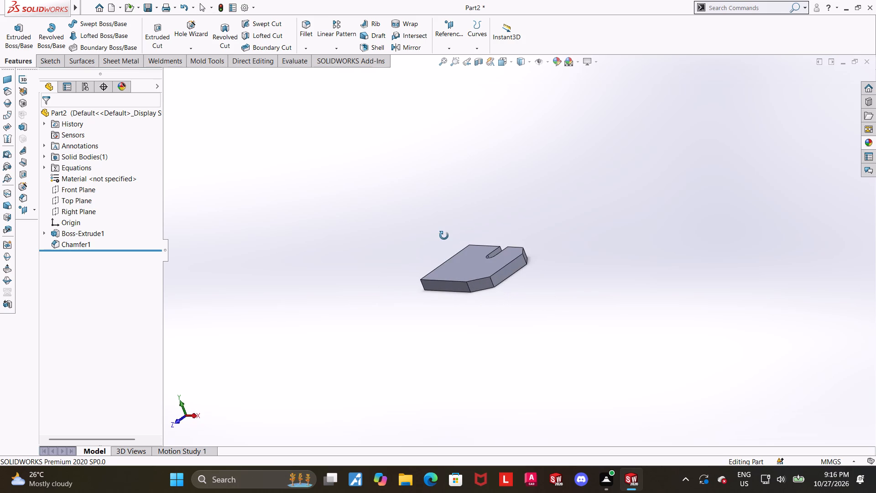
{"action": "middle_click_drag", "start_coordinate": [444, 236], "coordinate": [422, 287]}
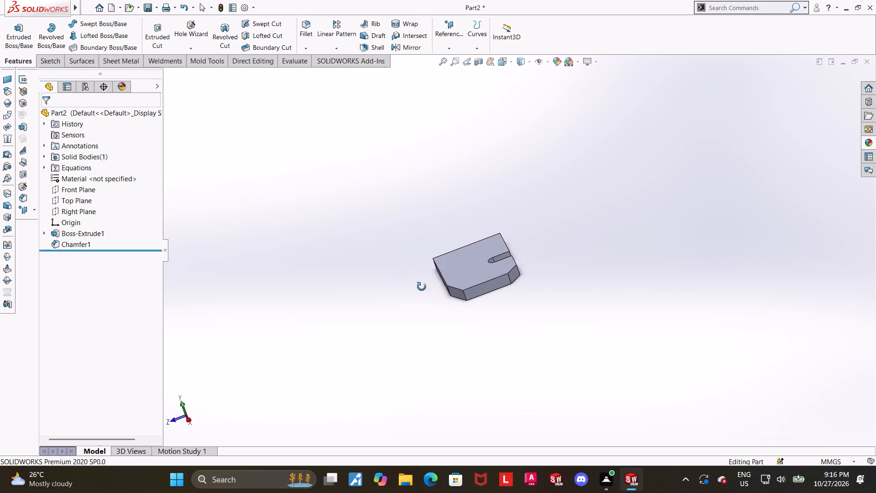
{"action": "middle_click_drag", "start_coordinate": [422, 287], "coordinate": [443, 294]}
{"action": "scroll", "coordinate": [480, 236], "scroll_direction": "down", "scroll_amount": 3}
{"action": "middle_click_drag", "start_coordinate": [463, 253], "coordinate": [542, 211]}
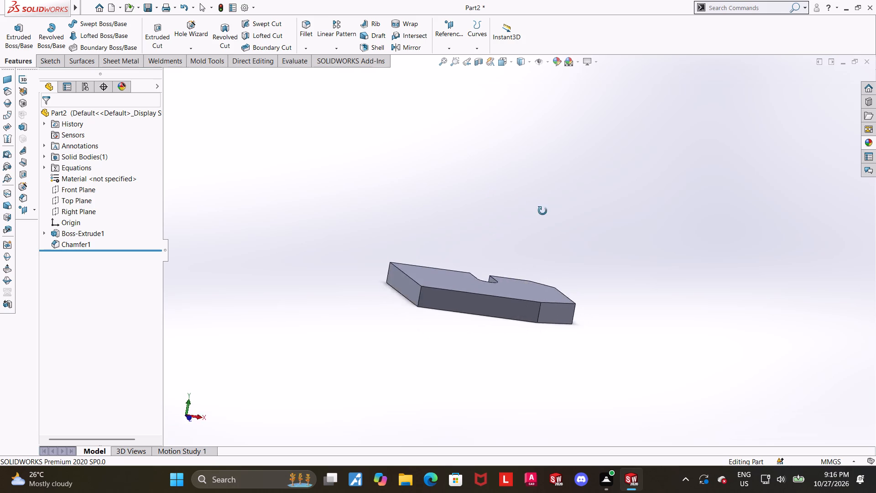
{"action": "middle_click_drag", "start_coordinate": [542, 211], "coordinate": [608, 269]}
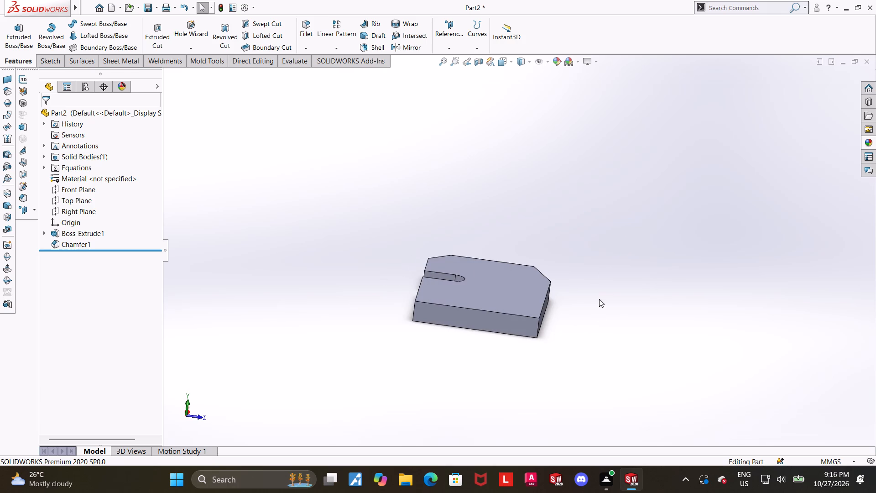
{"action": "left_click", "coordinate": [658, 326]}
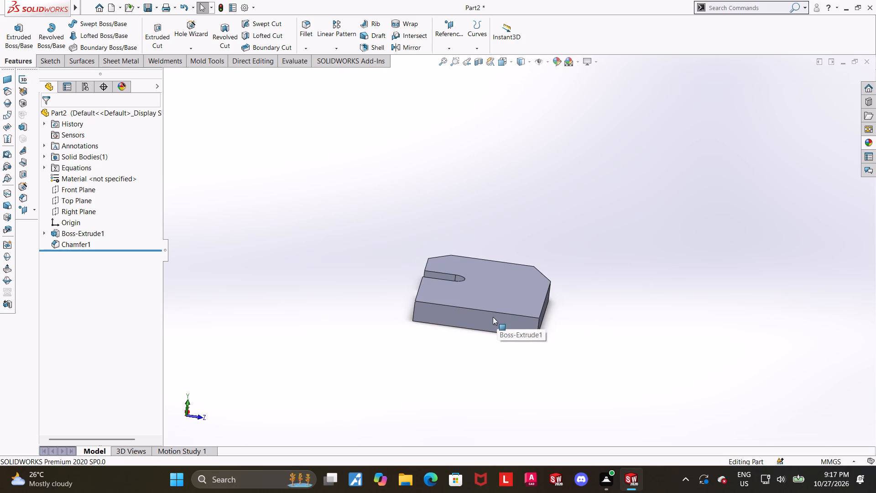
Open a new sketch on the plate's 60 mm side face opposite the cut corners and view it face-on.
{"action": "left_click", "coordinate": [491, 317]}
{"action": "left_click", "coordinate": [526, 293]}
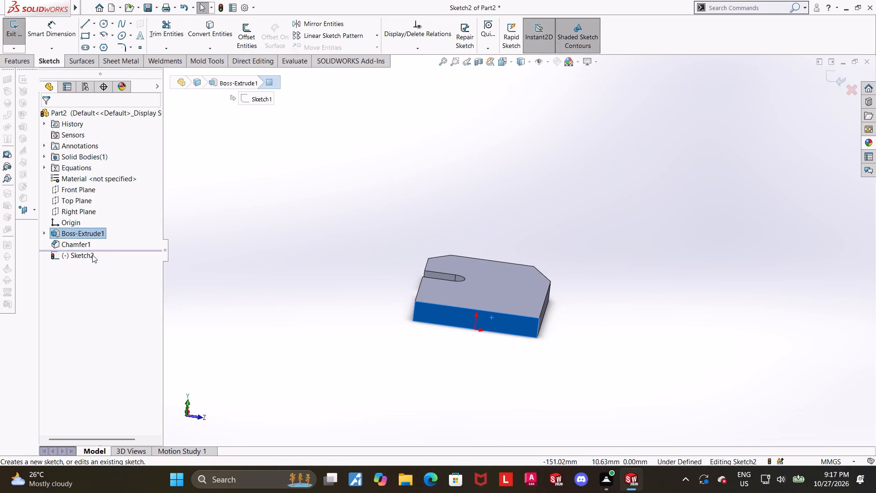
{"action": "left_click", "coordinate": [88, 255]}
{"action": "left_click", "coordinate": [114, 239]}
{"action": "scroll", "coordinate": [392, 281], "scroll_direction": "up", "scroll_amount": 3}
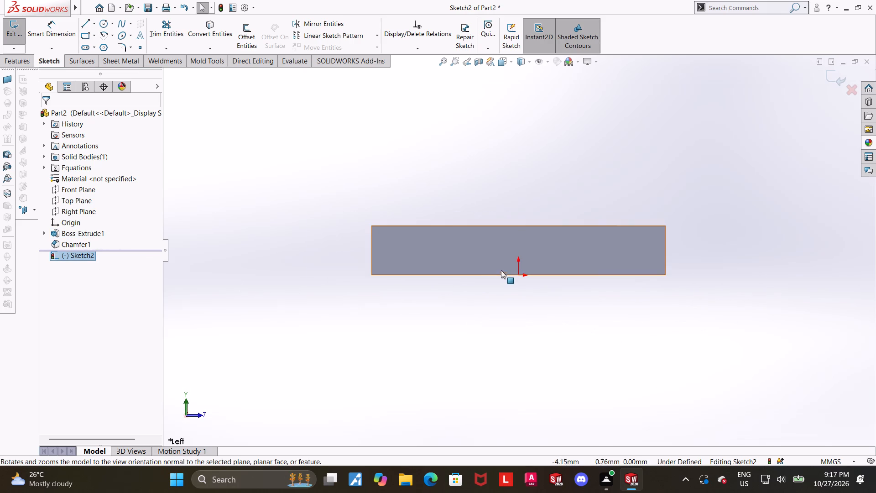
{"action": "scroll", "coordinate": [595, 178], "scroll_direction": "up", "scroll_amount": 2}
{"action": "scroll", "coordinate": [591, 159], "scroll_direction": "down", "scroll_amount": 1}
Examine the plate around the sketched side face, including its opposite cut-corner side in the Right view.
{"action": "left_click", "coordinate": [89, 24]}
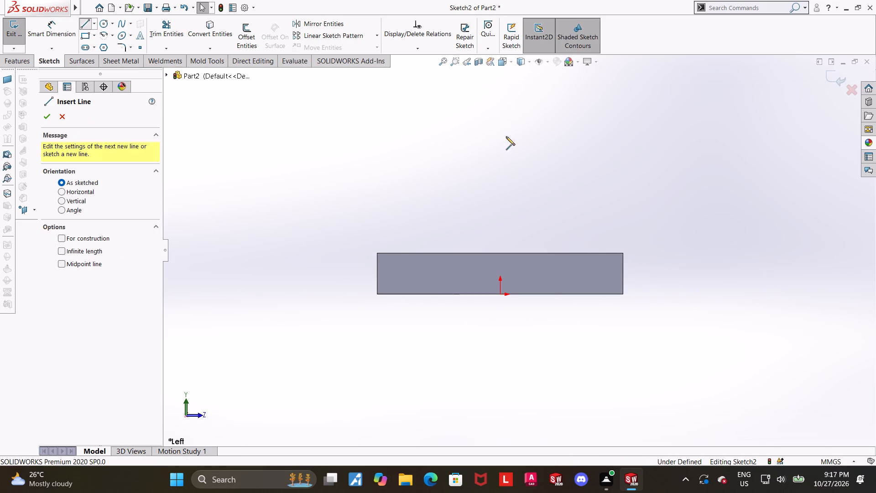
{"action": "scroll", "coordinate": [630, 162], "scroll_direction": "up", "scroll_amount": 2}
{"action": "scroll", "coordinate": [561, 163], "scroll_direction": "down", "scroll_amount": 1}
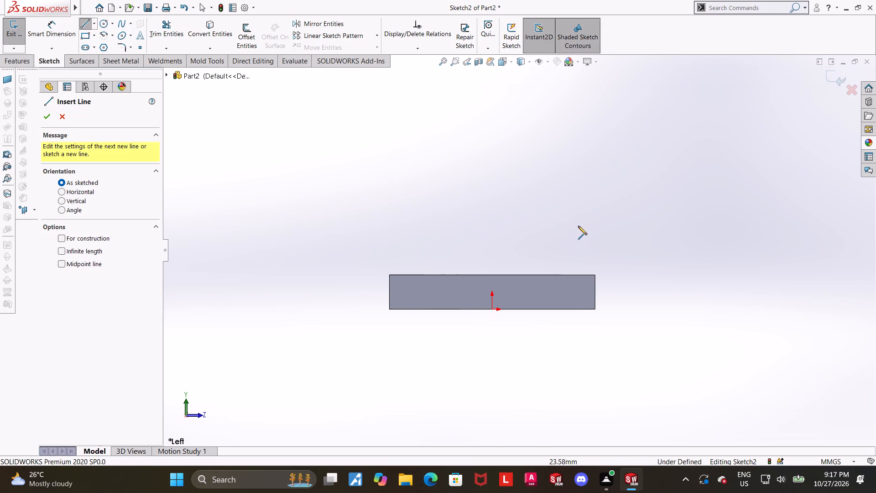
{"action": "scroll", "coordinate": [579, 226], "scroll_direction": "up", "scroll_amount": 1}
{"action": "scroll", "coordinate": [540, 237], "scroll_direction": "down", "scroll_amount": 1}
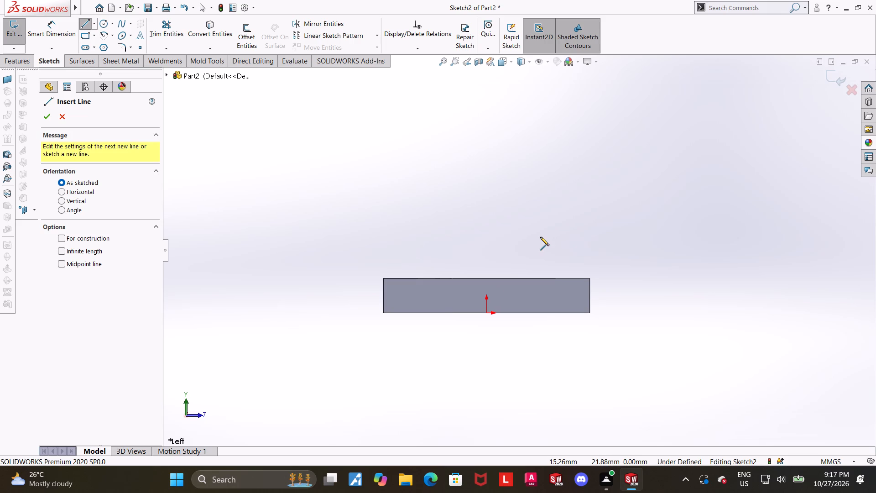
{"action": "middle_click_drag", "start_coordinate": [569, 224], "coordinate": [451, 228]}
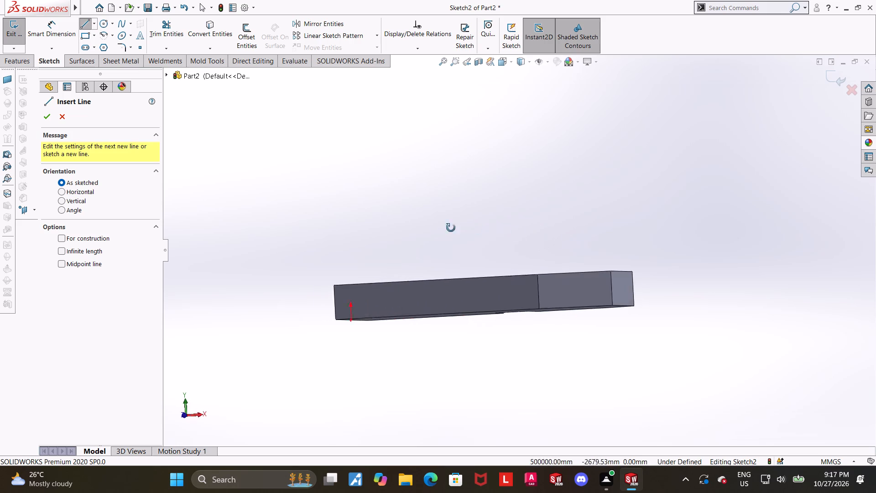
{"action": "middle_click_drag", "start_coordinate": [451, 228], "coordinate": [434, 225]}
{"action": "middle_click_drag", "start_coordinate": [490, 150], "coordinate": [470, 175]}
{"action": "left_click", "coordinate": [501, 66]}
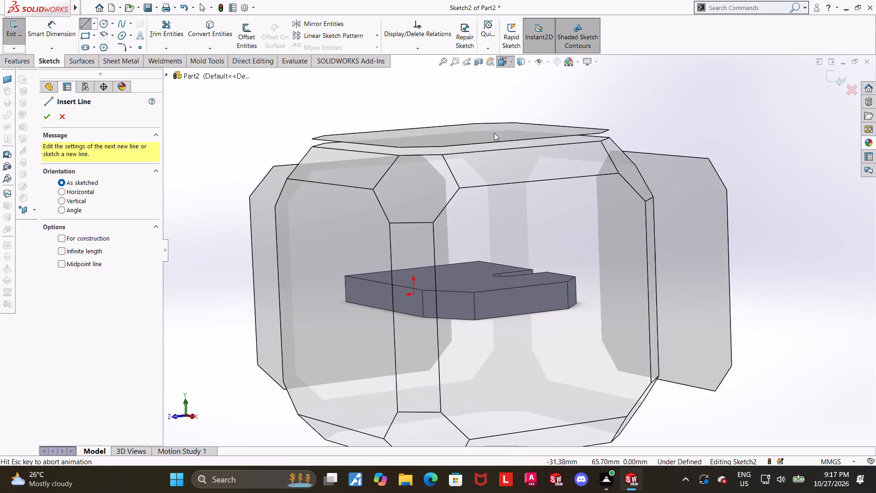
{"action": "left_click", "coordinate": [453, 271]}
{"action": "scroll", "coordinate": [465, 210], "scroll_direction": "up", "scroll_amount": 5}
{"action": "scroll", "coordinate": [541, 195], "scroll_direction": "down", "scroll_amount": 2}
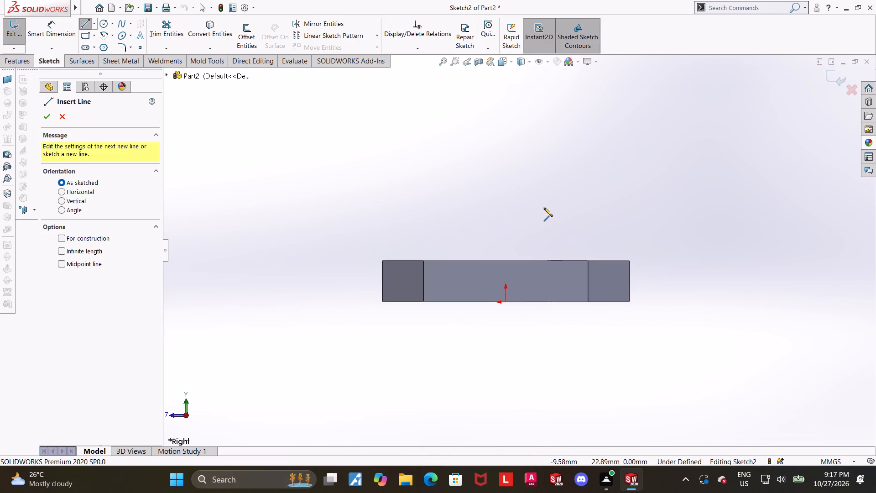
{"action": "scroll", "coordinate": [605, 236], "scroll_direction": "down", "scroll_amount": 1}
{"action": "scroll", "coordinate": [631, 239], "scroll_direction": "up", "scroll_amount": 1}
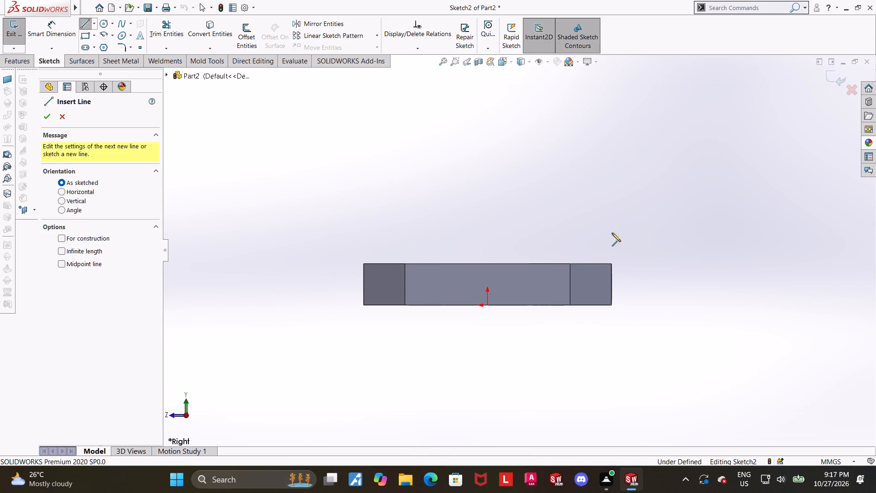
{"action": "scroll", "coordinate": [483, 231], "scroll_direction": "down", "scroll_amount": 1}
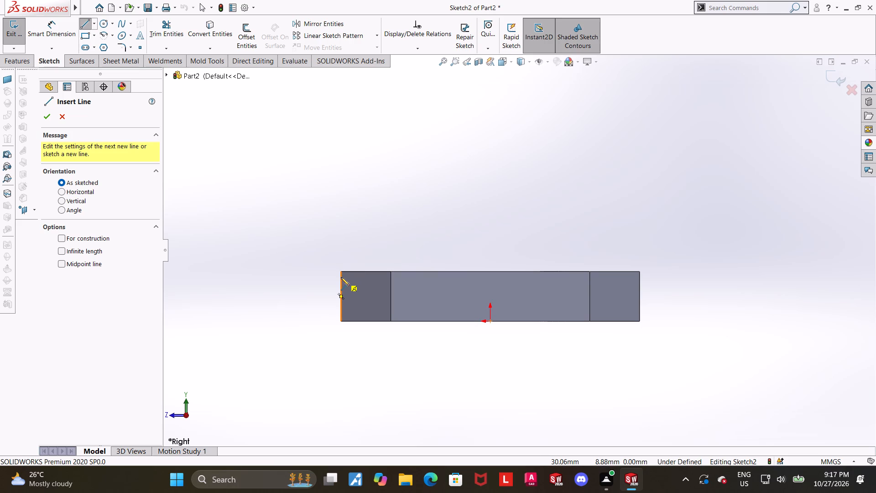
Sketch lines from the plate's bottom corner about 30 mm up, about 59 mm across, and straight down to its top edge.
{"action": "left_click", "coordinate": [342, 320]}
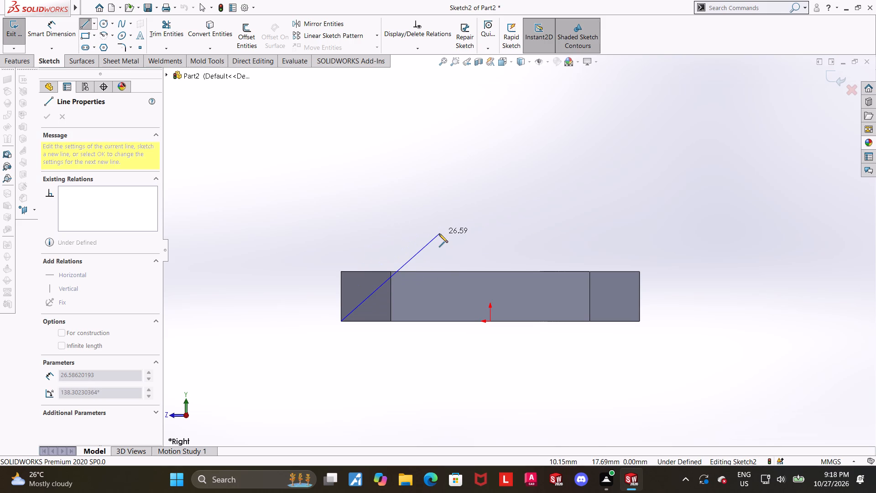
{"action": "left_click", "coordinate": [343, 169]}
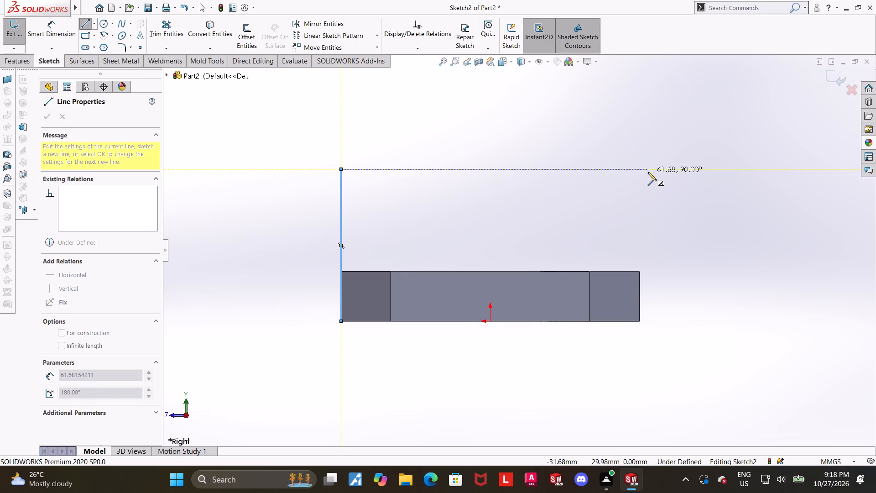
{"action": "left_click", "coordinate": [633, 171]}
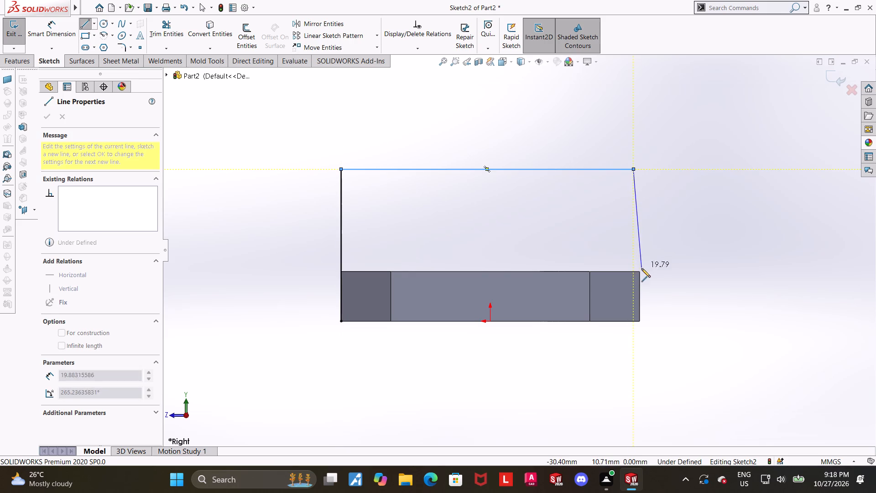
{"action": "left_click", "coordinate": [635, 269]}
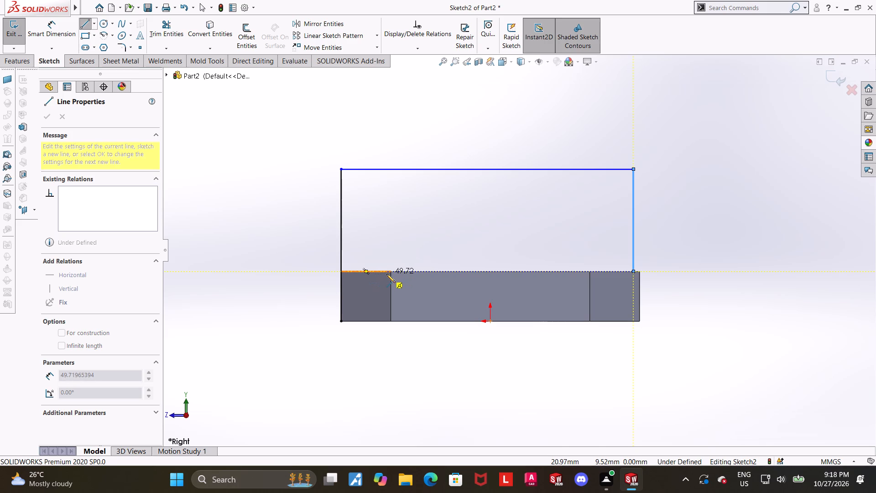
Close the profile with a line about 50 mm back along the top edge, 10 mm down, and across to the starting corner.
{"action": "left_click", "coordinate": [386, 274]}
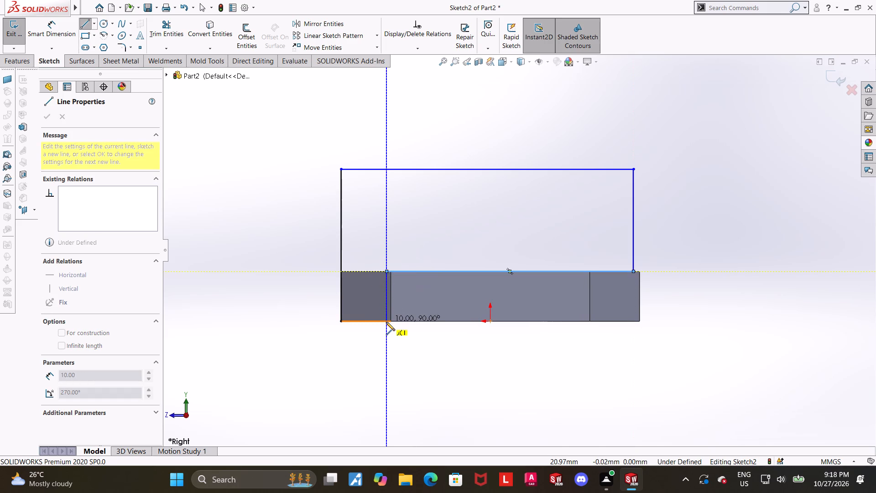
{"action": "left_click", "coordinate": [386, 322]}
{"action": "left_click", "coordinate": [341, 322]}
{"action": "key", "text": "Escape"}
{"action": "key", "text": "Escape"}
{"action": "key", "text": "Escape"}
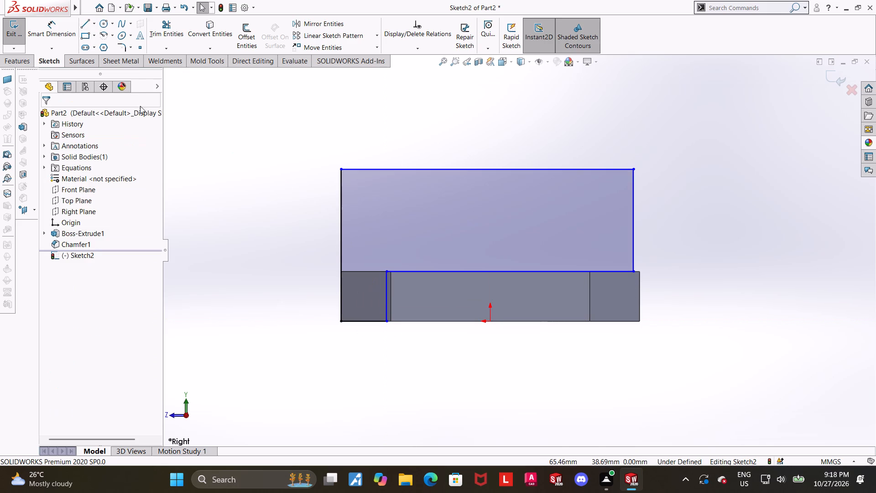
Examine the closed stepped profile against the plate's side outline.
{"action": "left_click", "coordinate": [51, 44]}
{"action": "key", "text": "Escape"}
{"action": "scroll", "coordinate": [585, 290], "scroll_direction": "up", "scroll_amount": 2}
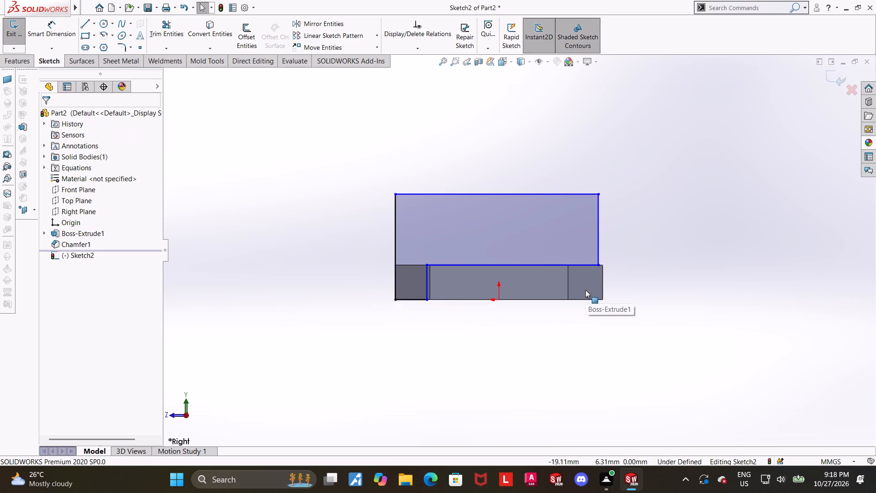
{"action": "scroll", "coordinate": [586, 288], "scroll_direction": "down", "scroll_amount": 1}
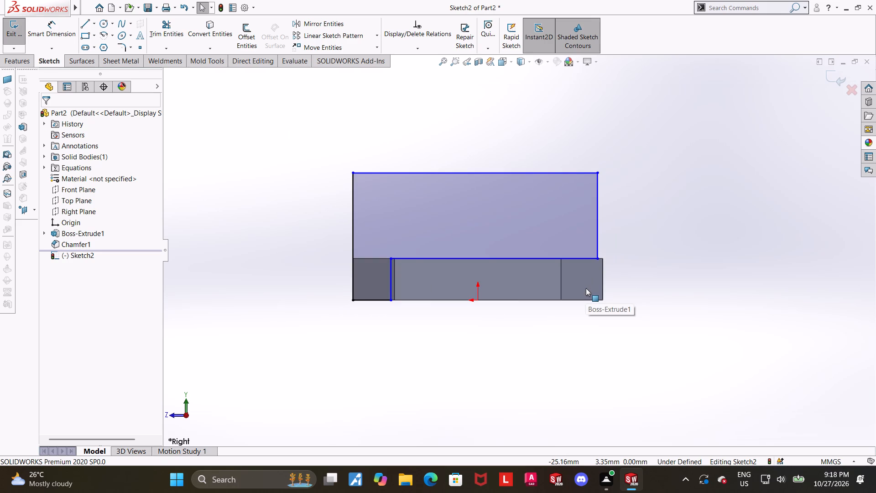
{"action": "scroll", "coordinate": [631, 292], "scroll_direction": "up", "scroll_amount": 1}
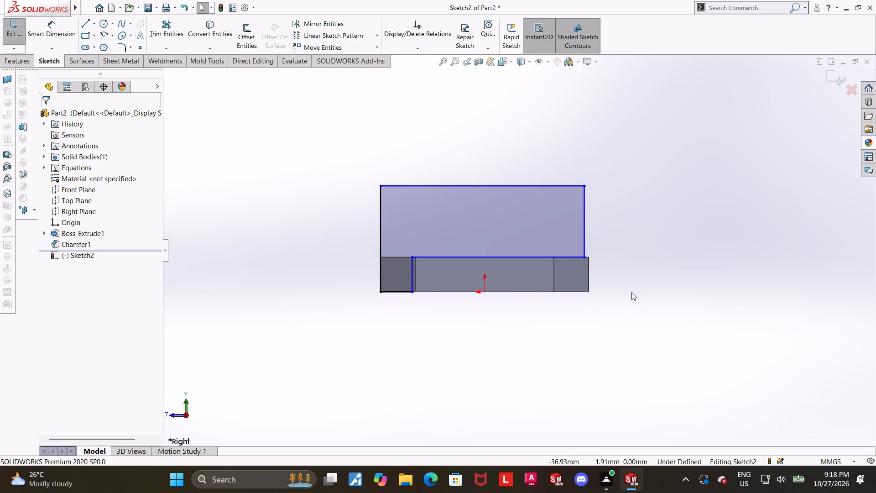
{"action": "scroll", "coordinate": [631, 292], "scroll_direction": "down", "scroll_amount": 1}
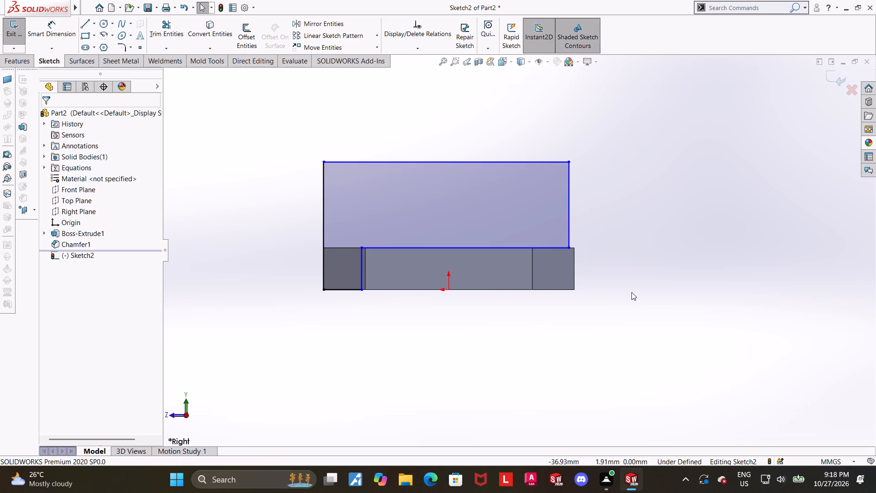
{"action": "scroll", "coordinate": [631, 292], "scroll_direction": "up", "scroll_amount": 1}
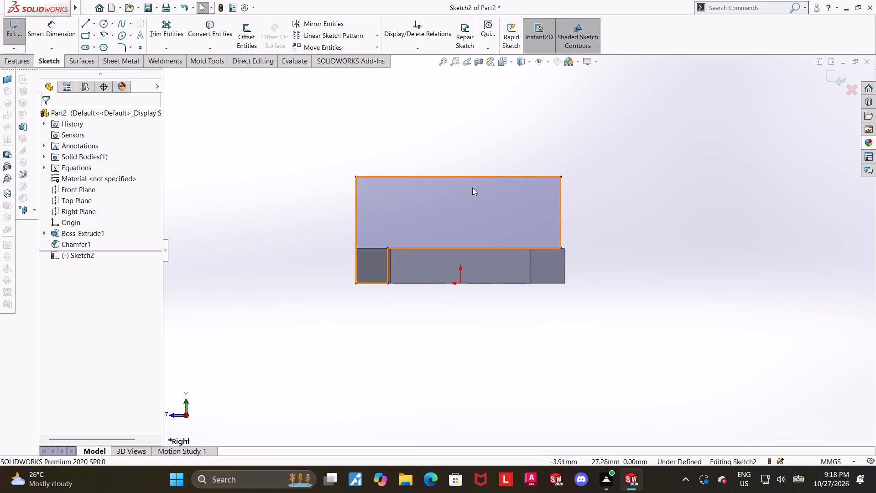
{"action": "scroll", "coordinate": [527, 210], "scroll_direction": "up", "scroll_amount": 1}
{"action": "scroll", "coordinate": [506, 189], "scroll_direction": "down", "scroll_amount": 1}
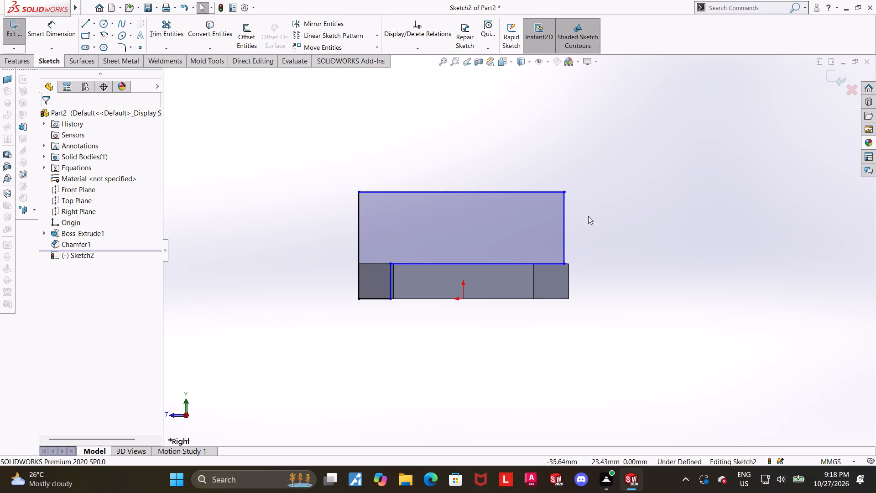
{"action": "scroll", "coordinate": [486, 209], "scroll_direction": "down", "scroll_amount": 1}
{"action": "key", "text": "Escape"}
{"action": "scroll", "coordinate": [458, 220], "scroll_direction": "down", "scroll_amount": 1}
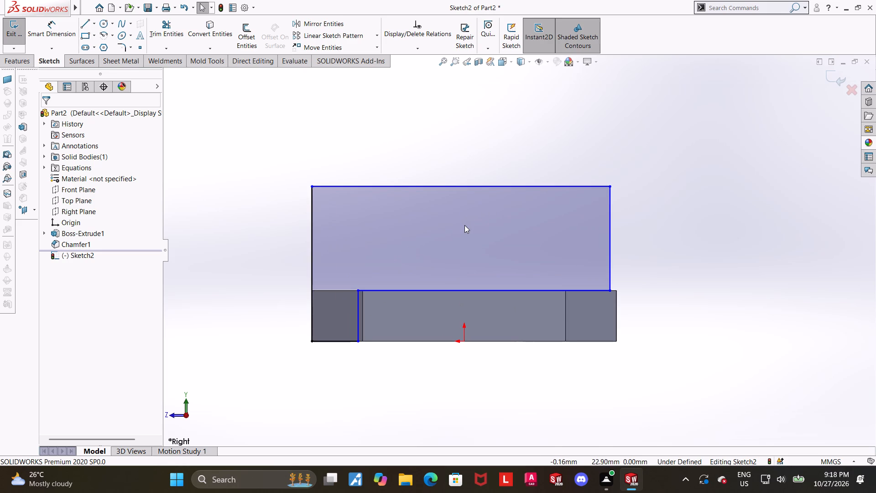
{"action": "scroll", "coordinate": [464, 226], "scroll_direction": "down", "scroll_amount": 1}
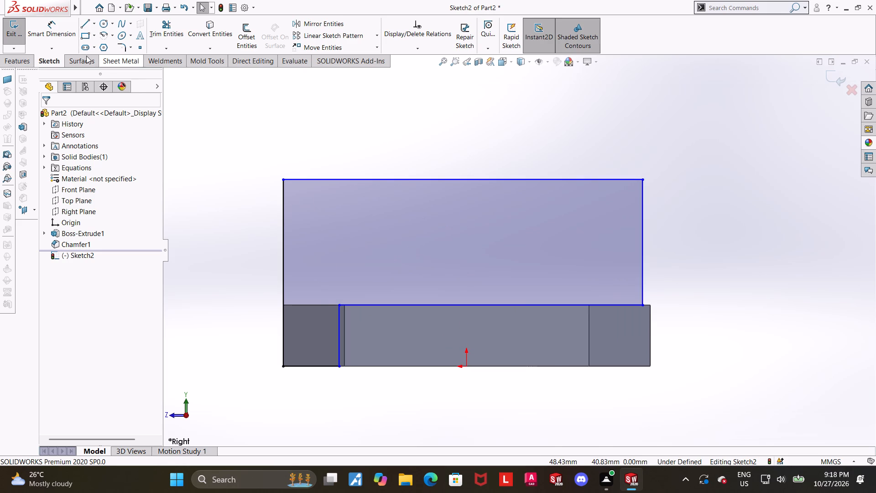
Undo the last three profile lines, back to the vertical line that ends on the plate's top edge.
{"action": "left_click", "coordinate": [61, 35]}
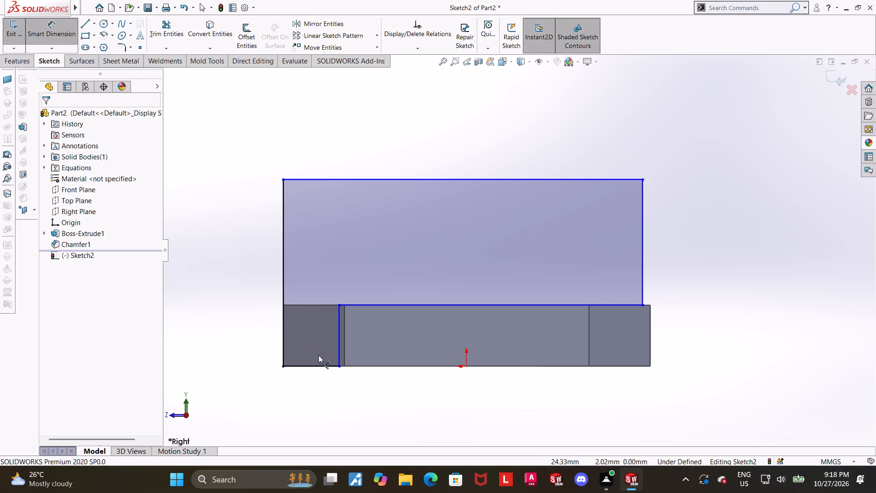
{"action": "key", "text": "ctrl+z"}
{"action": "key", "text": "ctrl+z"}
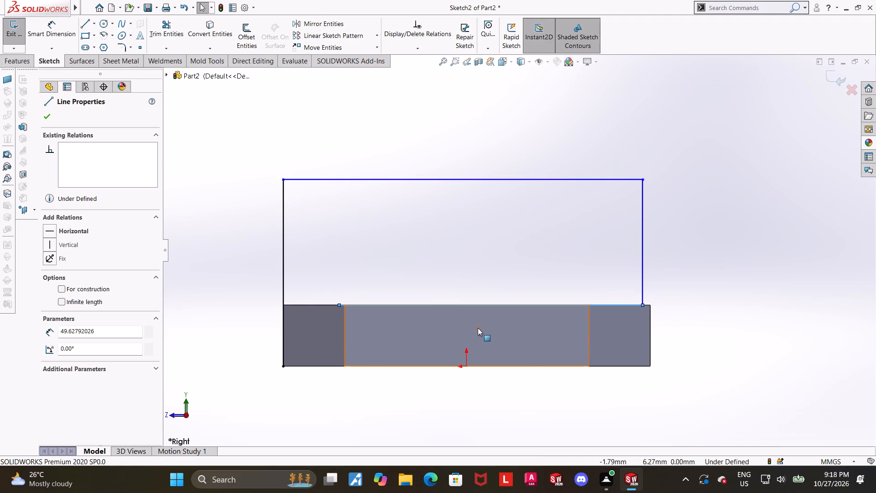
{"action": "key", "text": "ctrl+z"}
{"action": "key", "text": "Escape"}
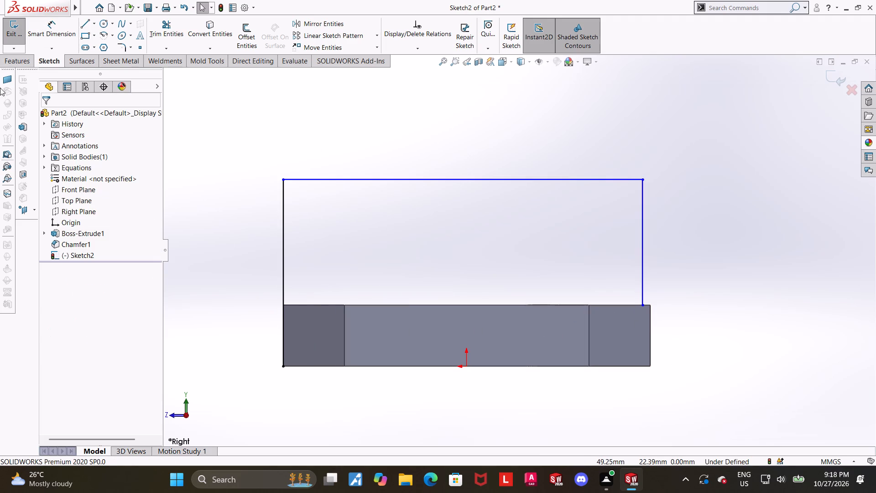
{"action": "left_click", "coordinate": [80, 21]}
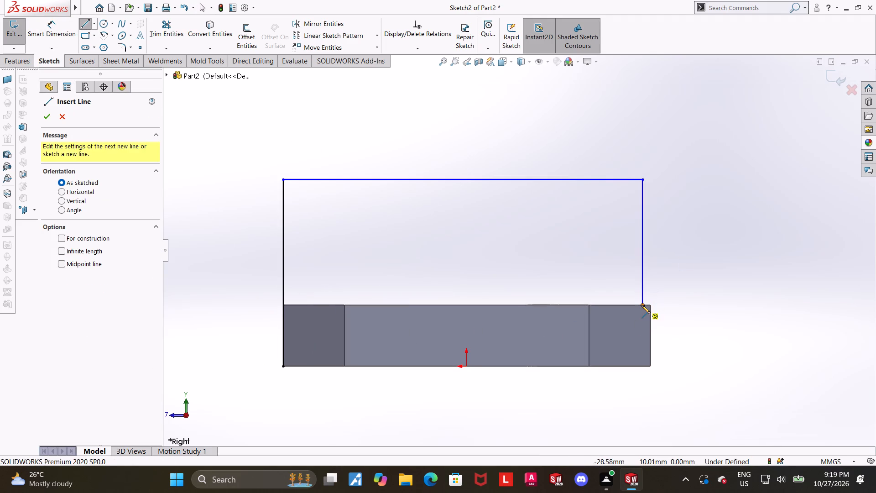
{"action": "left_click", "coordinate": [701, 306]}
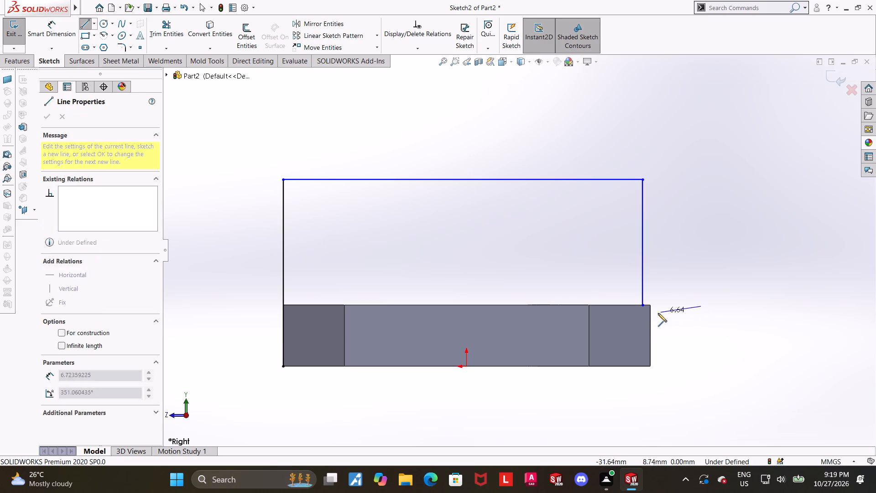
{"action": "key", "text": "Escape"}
Constrain the profile's shorter vertical line in line with the plate's adjacent vertical side edge.
{"action": "left_click", "coordinate": [651, 316]}
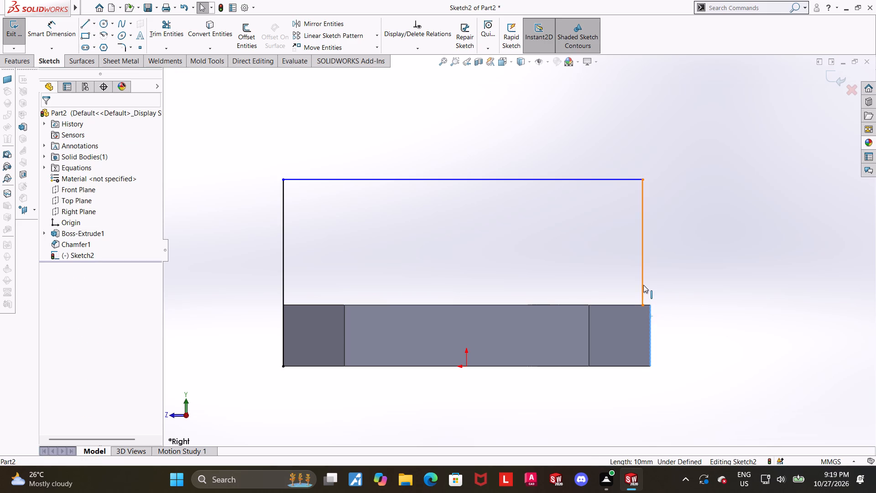
{"action": "left_click", "coordinate": [643, 285], "text": "ctrl"}
{"action": "left_click", "coordinate": [50, 279]}
{"action": "key", "text": "Escape"}
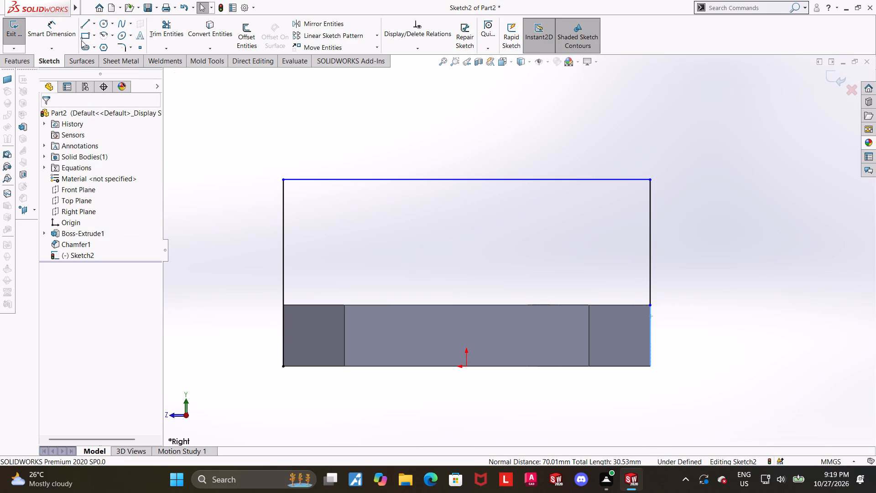
Sketch lines about 51 mm back along the plate's top edge, about 6 mm down, and about 9 mm across to the long vertical line.
{"action": "left_click", "coordinate": [88, 27]}
{"action": "left_click", "coordinate": [650, 304]}
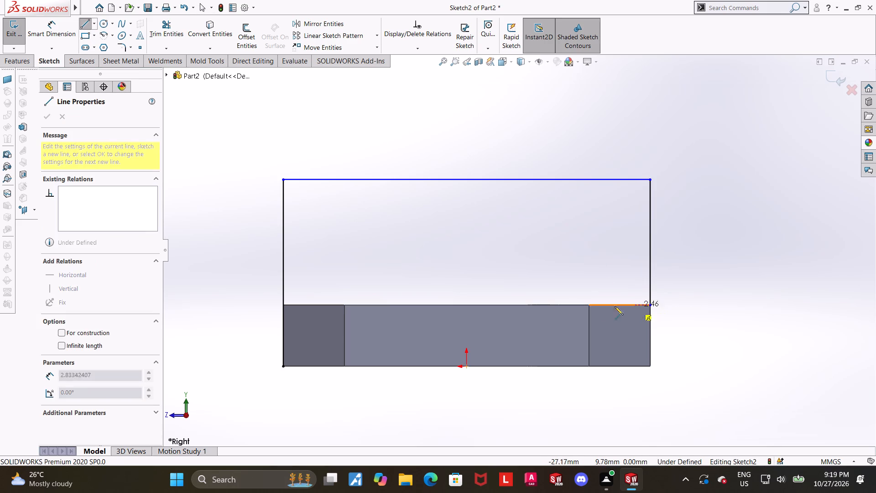
{"action": "left_click", "coordinate": [339, 303]}
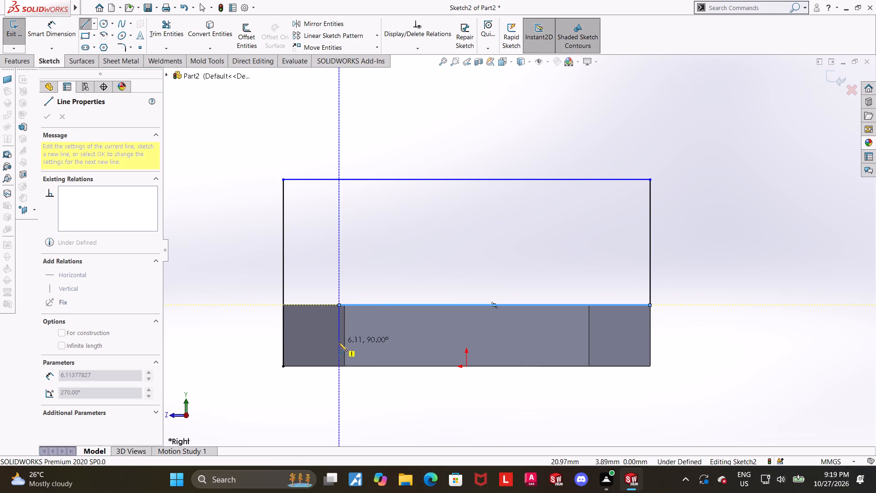
{"action": "left_click", "coordinate": [339, 342]}
{"action": "left_click", "coordinate": [284, 341]}
{"action": "key", "text": "Escape"}
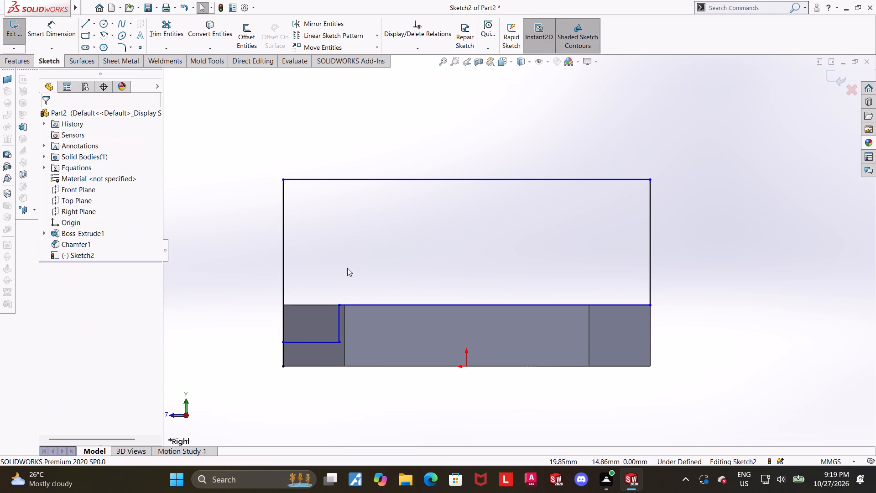
{"action": "key", "text": "Escape"}
{"action": "key", "text": "Escape"}
Trim off the part of the long vertical line that extends below the short horizontal line.
{"action": "left_click", "coordinate": [167, 31]}
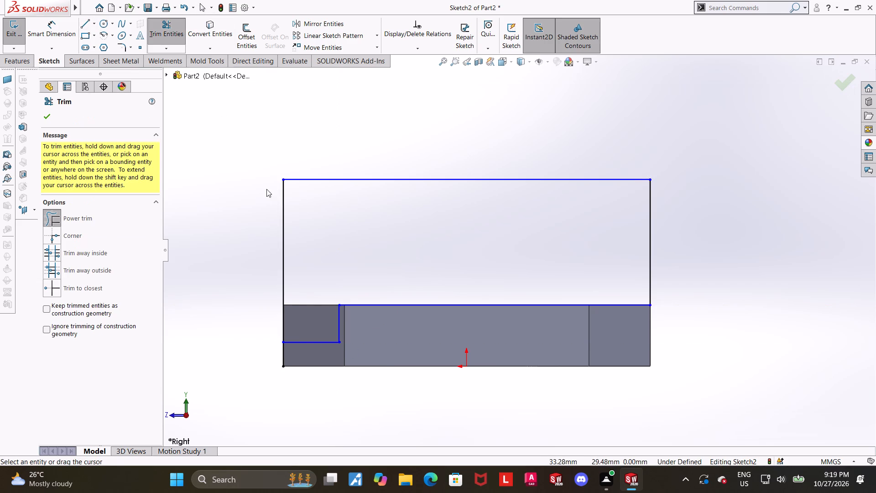
{"action": "left_click_drag", "start_coordinate": [311, 349], "coordinate": [223, 351]}
{"action": "key", "text": "Escape"}
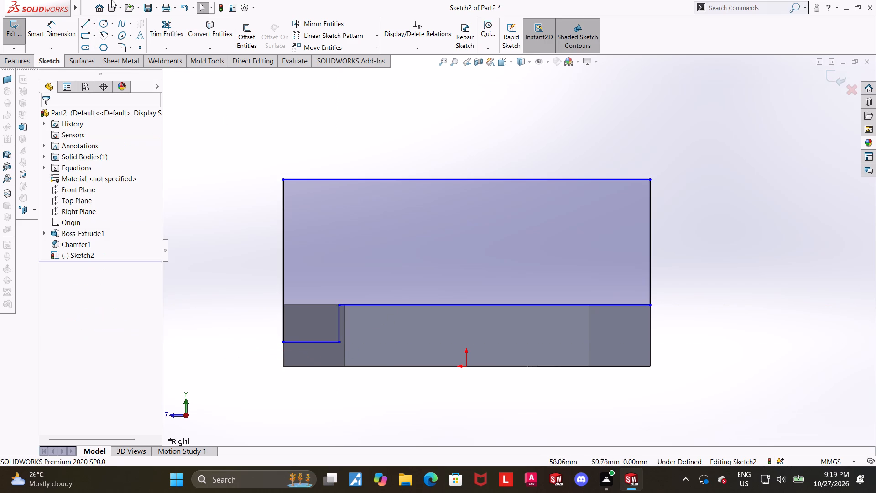
Dimension the profile's lower step at 5 mm, between the short horizontal line and the line along the plate's top edge.
{"action": "left_click", "coordinate": [50, 27]}
{"action": "left_click", "coordinate": [321, 340]}
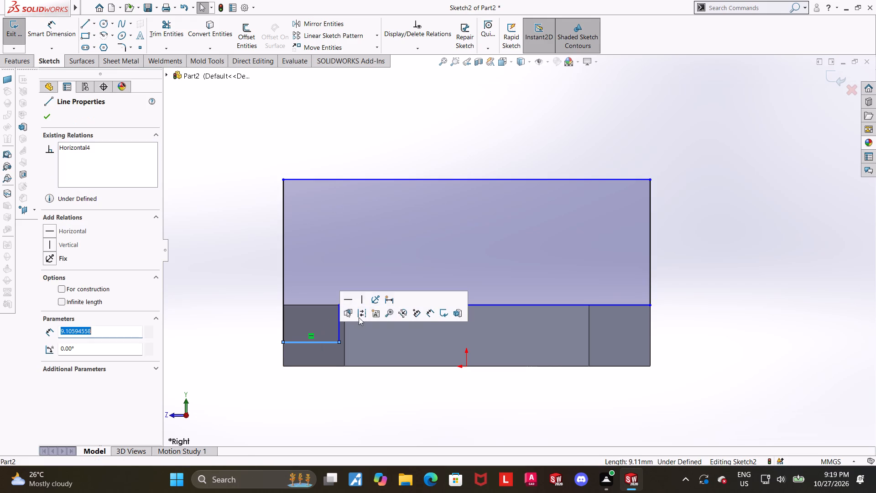
{"action": "key", "text": "Escape"}
{"action": "key", "text": "Escape"}
{"action": "left_click", "coordinate": [68, 32]}
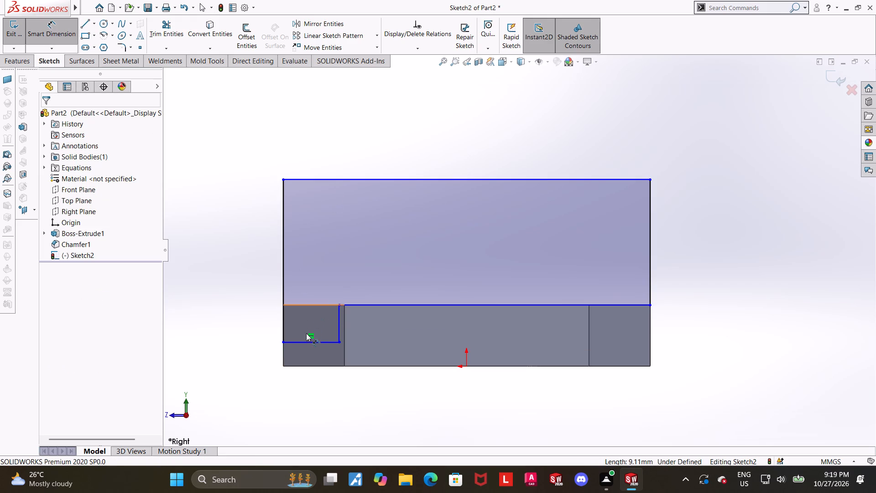
{"action": "left_click", "coordinate": [314, 341]}
{"action": "left_click", "coordinate": [374, 305]}
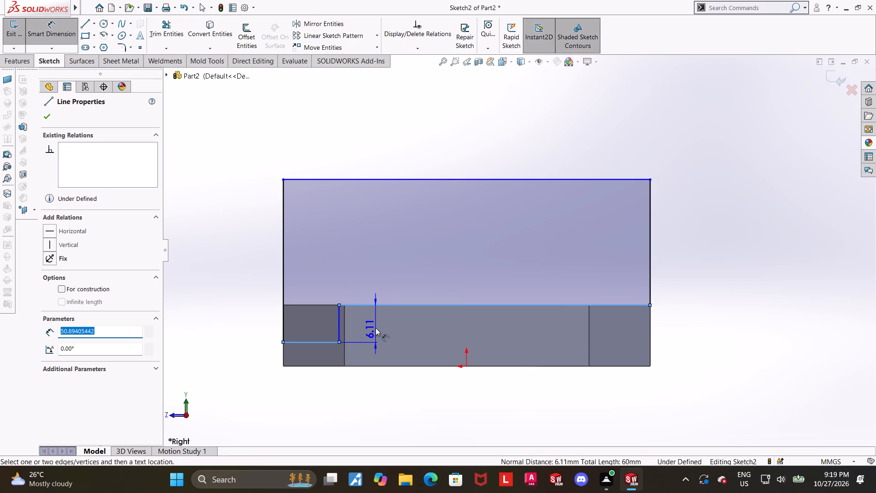
{"action": "left_click", "coordinate": [375, 328]}
{"action": "key", "text": "5"}
{"action": "key", "text": "Return"}
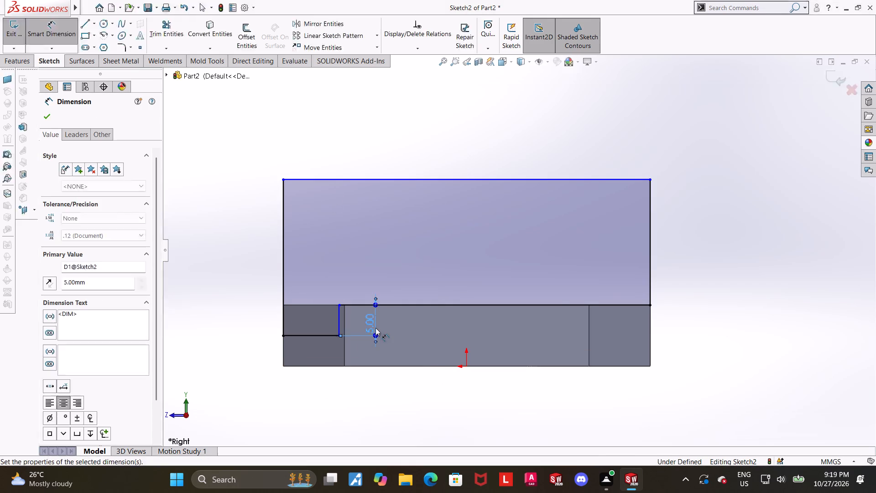
{"action": "key", "text": "Escape"}
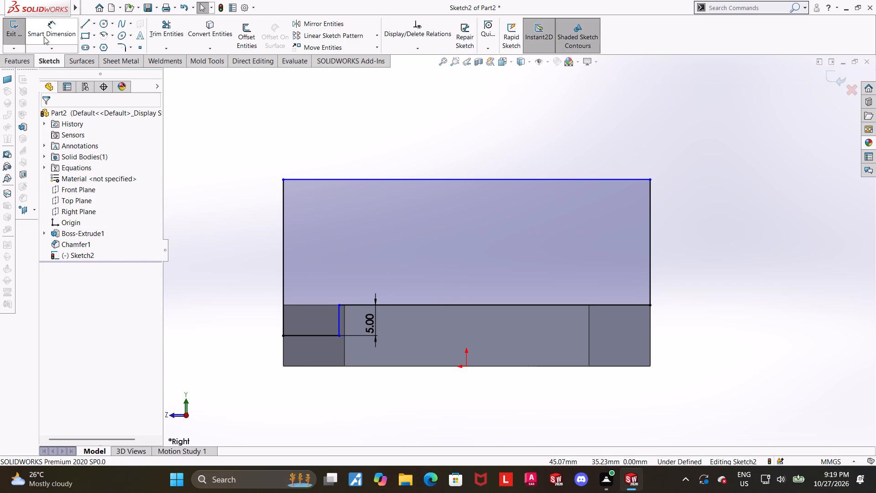
Dimension the profile's top line at 20 mm above the line along the plate's top edge.
{"action": "left_click", "coordinate": [48, 37]}
{"action": "left_click", "coordinate": [563, 177]}
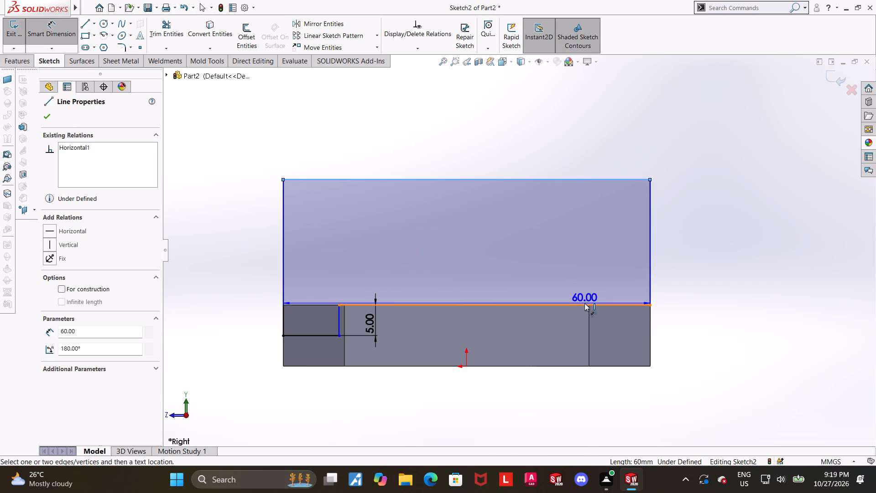
{"action": "left_click", "coordinate": [584, 303]}
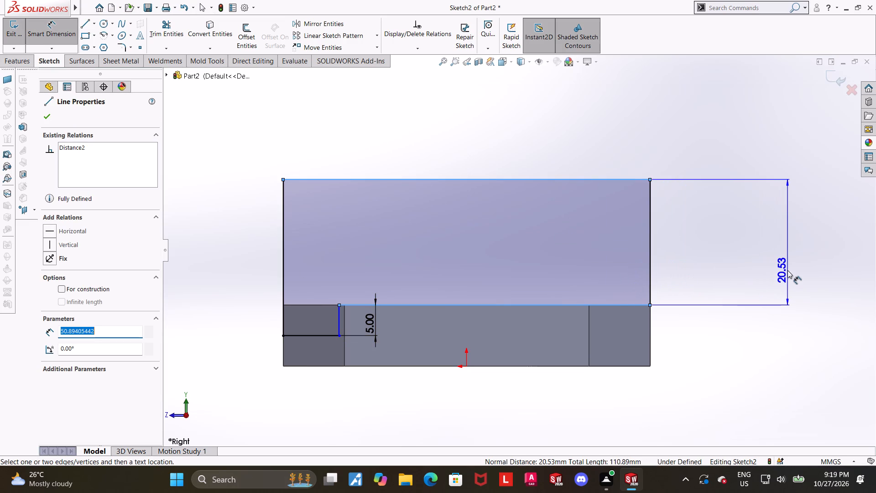
{"action": "left_click", "coordinate": [788, 266]}
{"action": "type", "text": "20"}
{"action": "key", "text": "Return"}
{"action": "key", "text": "Escape"}
{"action": "key", "text": "Escape"}
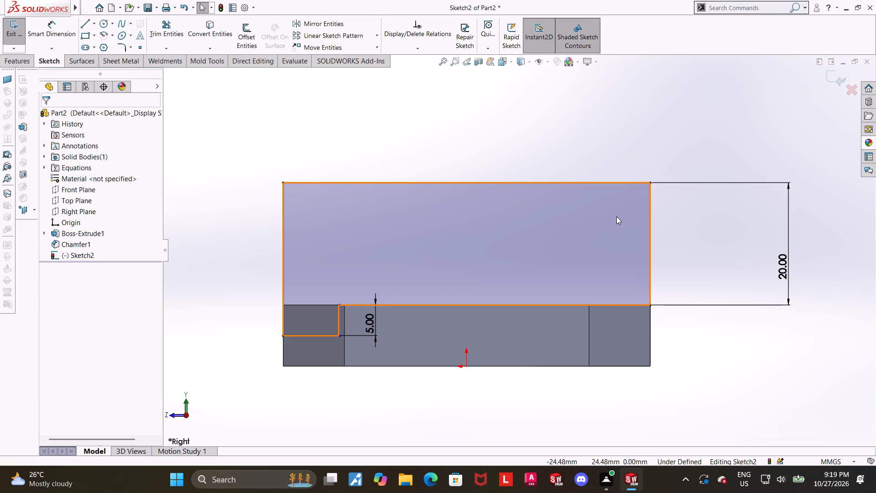
{"action": "key", "text": "Escape"}
Add a 10 mm radius sketch fillet to the profile's upper corner on the side with the lower step.
{"action": "scroll", "coordinate": [709, 247], "scroll_direction": "up", "scroll_amount": 1}
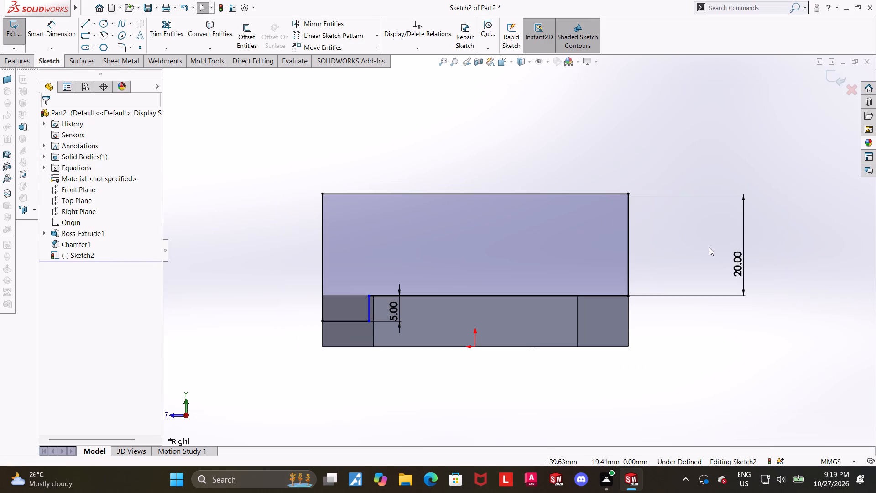
{"action": "left_click", "coordinate": [746, 327]}
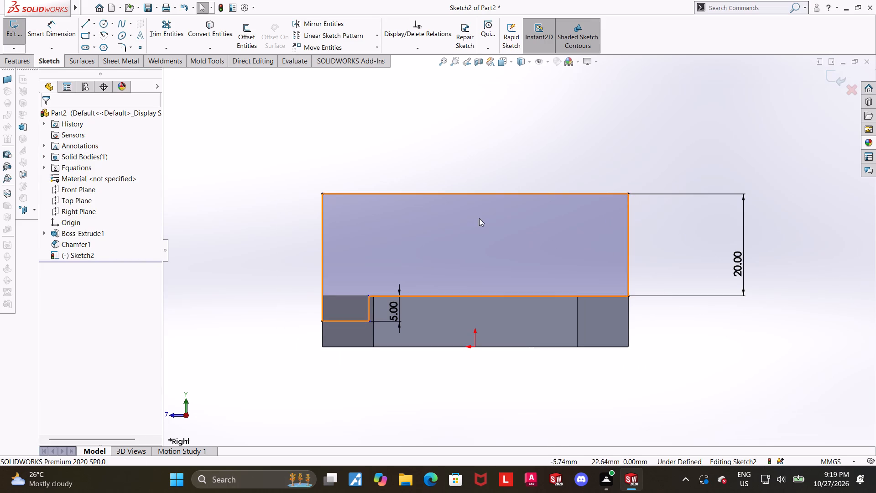
{"action": "scroll", "coordinate": [416, 184], "scroll_direction": "down", "scroll_amount": 1}
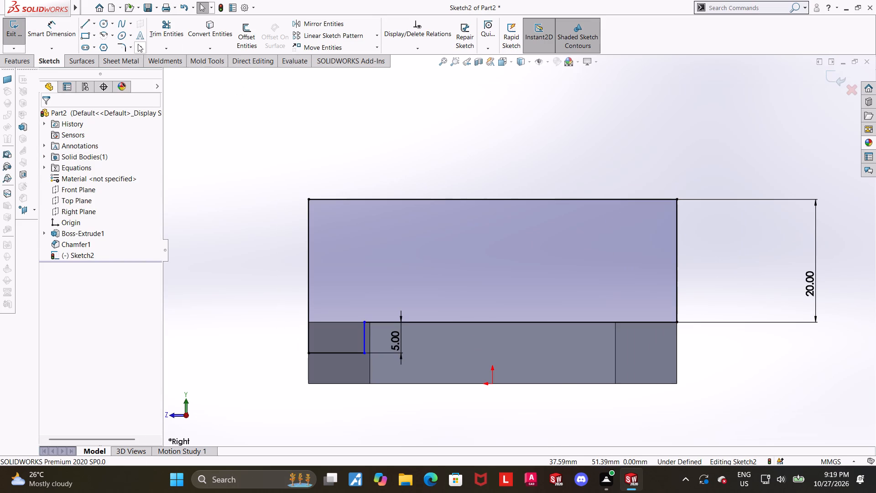
{"action": "left_click", "coordinate": [122, 45]}
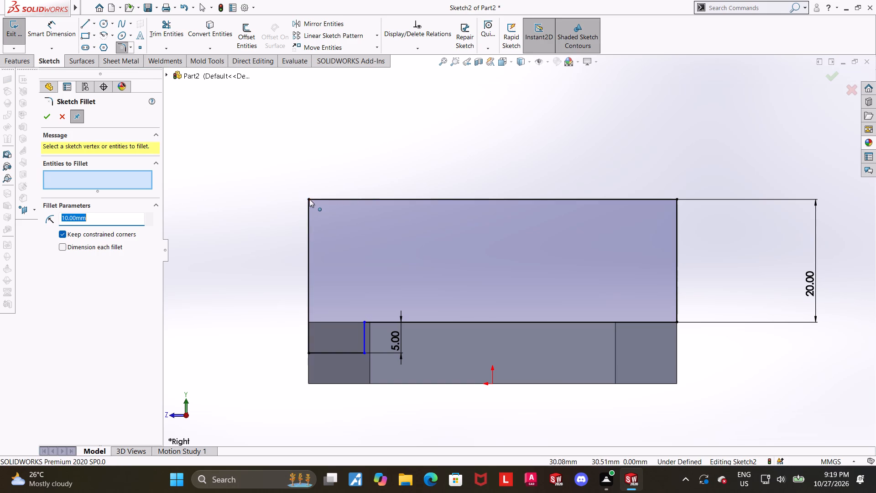
{"action": "left_click", "coordinate": [310, 200]}
{"action": "left_click", "coordinate": [49, 119]}
{"action": "left_click", "coordinate": [526, 163]}
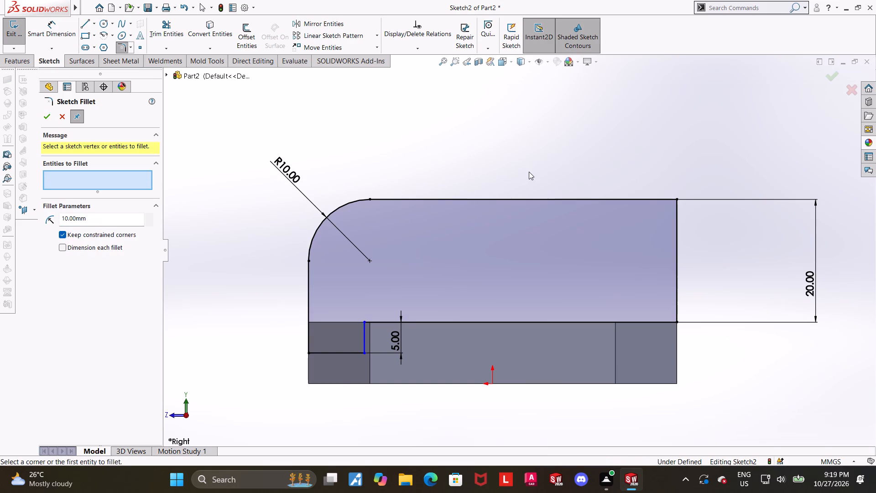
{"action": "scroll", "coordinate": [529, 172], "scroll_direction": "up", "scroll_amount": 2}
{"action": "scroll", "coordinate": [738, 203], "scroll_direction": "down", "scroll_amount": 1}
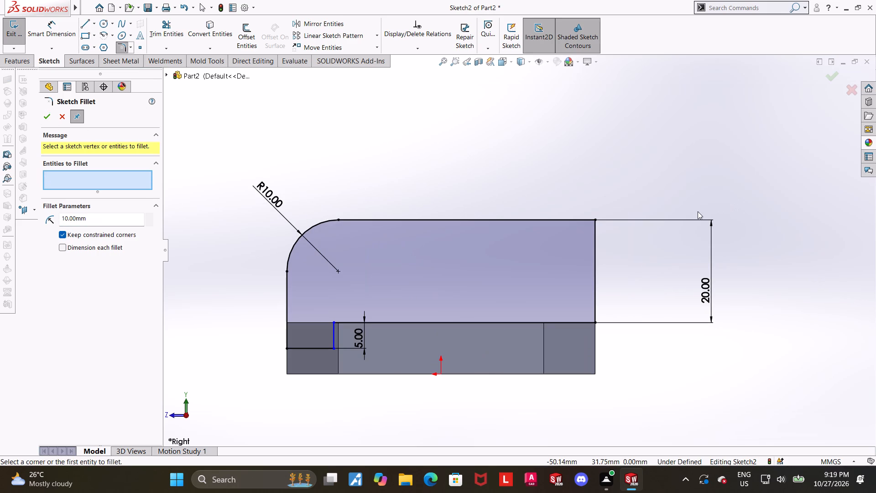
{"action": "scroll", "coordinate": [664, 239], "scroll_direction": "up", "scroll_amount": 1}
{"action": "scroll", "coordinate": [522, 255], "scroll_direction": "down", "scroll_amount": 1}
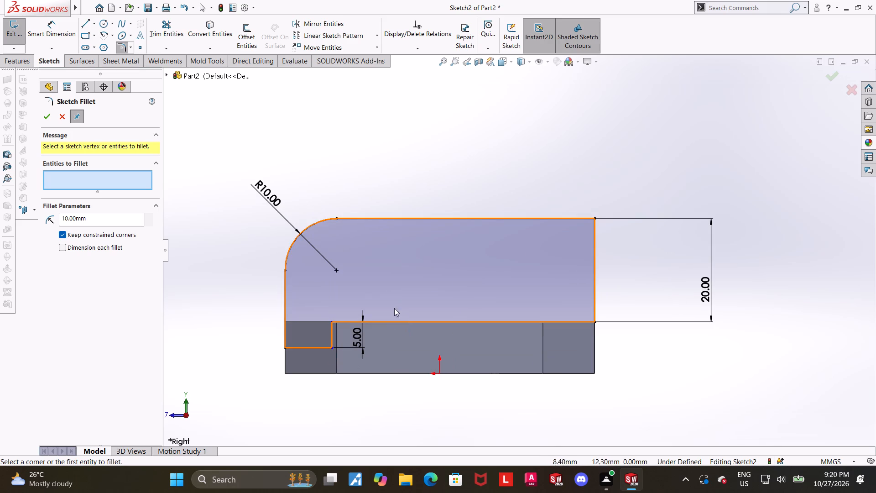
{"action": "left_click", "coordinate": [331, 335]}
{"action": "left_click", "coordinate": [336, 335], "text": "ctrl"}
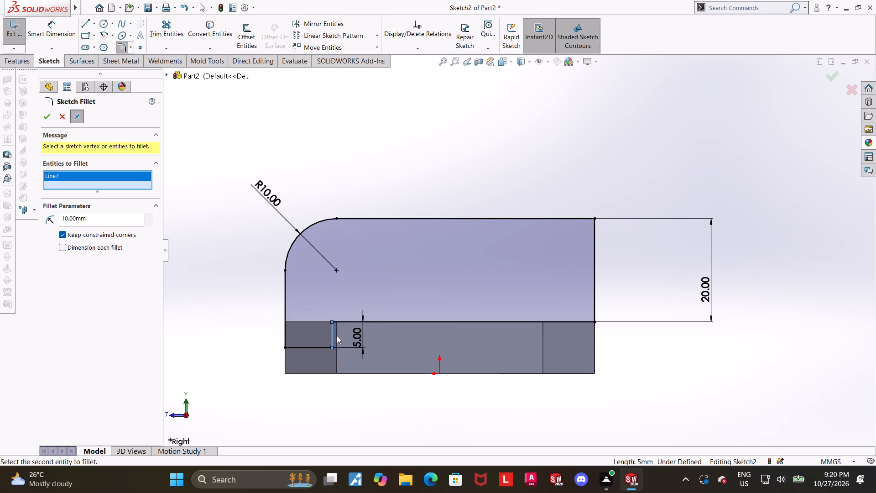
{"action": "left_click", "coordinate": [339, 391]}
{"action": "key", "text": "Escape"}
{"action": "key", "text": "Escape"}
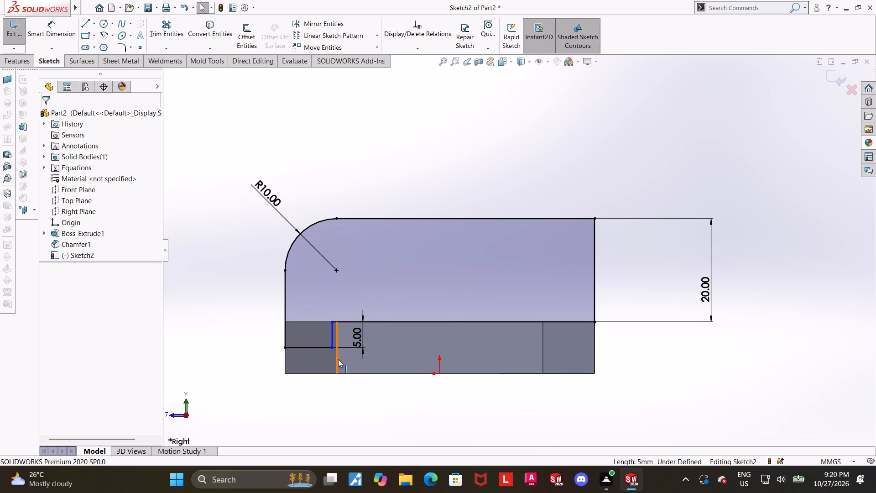
Make the lower step's short vertical line collinear with the adjacent vertical edge of the plate.
{"action": "left_click", "coordinate": [337, 357]}
{"action": "left_click", "coordinate": [331, 339], "text": "ctrl"}
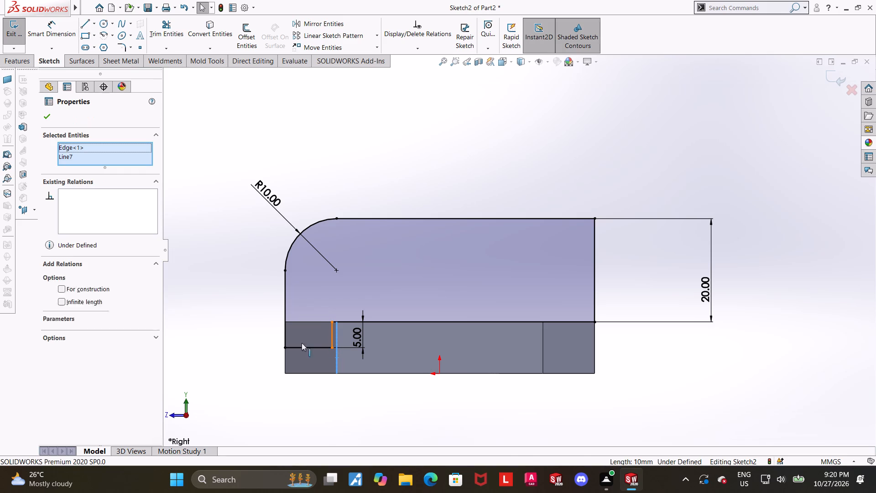
{"action": "left_click", "coordinate": [48, 275]}
Sketch a horizontal straight slot inside the profile, about 26.5 mm between centres and 5.7 mm wide, starting directly above the fillet centre.
{"action": "scroll", "coordinate": [226, 258], "scroll_direction": "up", "scroll_amount": 2}
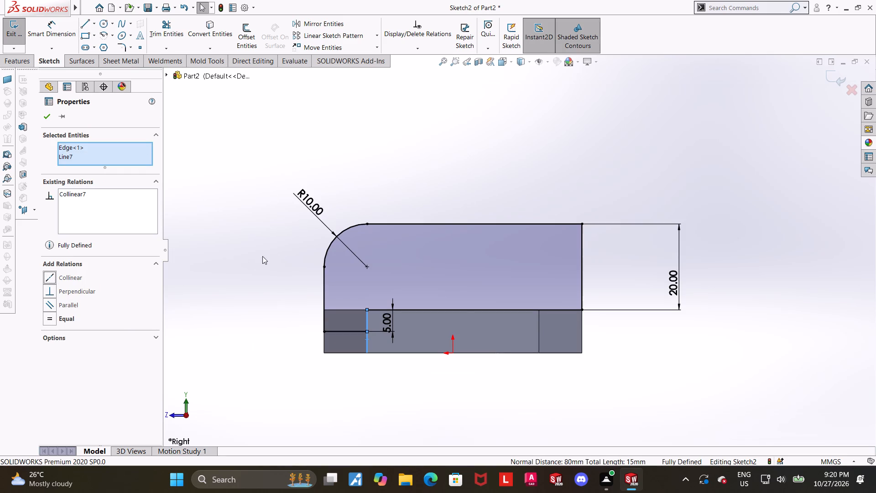
{"action": "scroll", "coordinate": [471, 194], "scroll_direction": "down", "scroll_amount": 2}
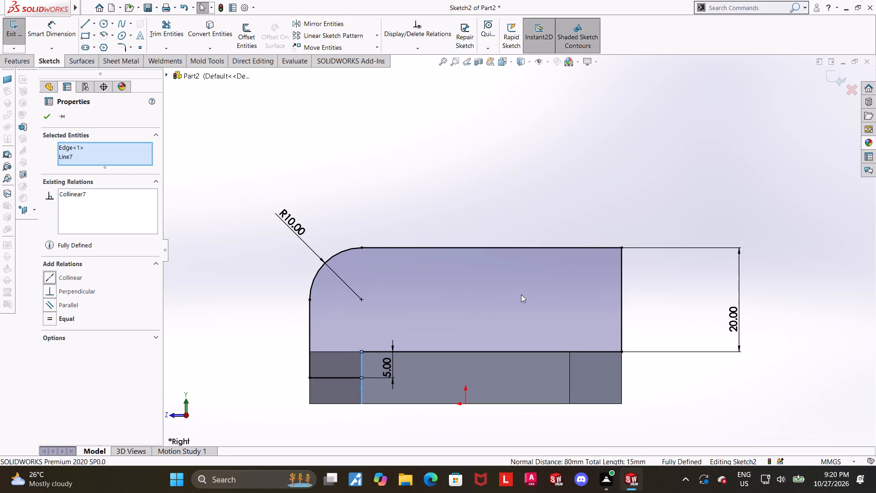
{"action": "scroll", "coordinate": [501, 310], "scroll_direction": "down", "scroll_amount": 2}
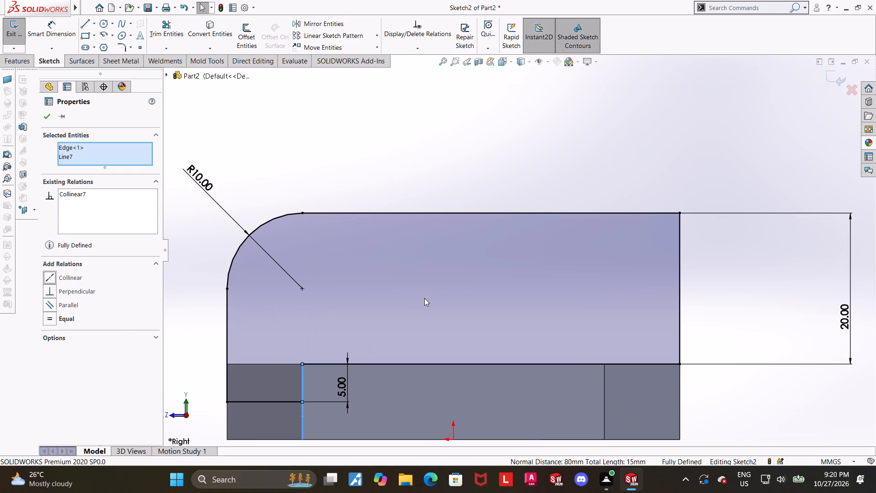
{"action": "left_click", "coordinate": [102, 26]}
{"action": "key", "text": "Escape"}
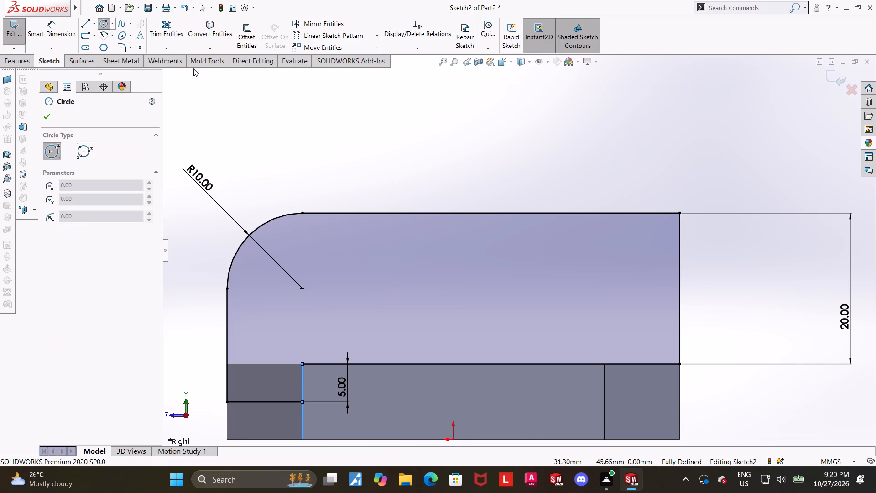
{"action": "left_click", "coordinate": [86, 46]}
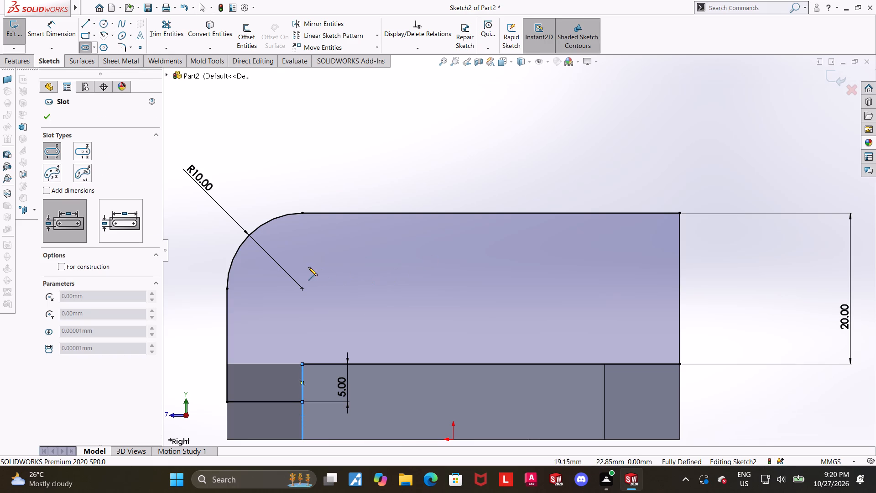
{"action": "left_click", "coordinate": [302, 268]}
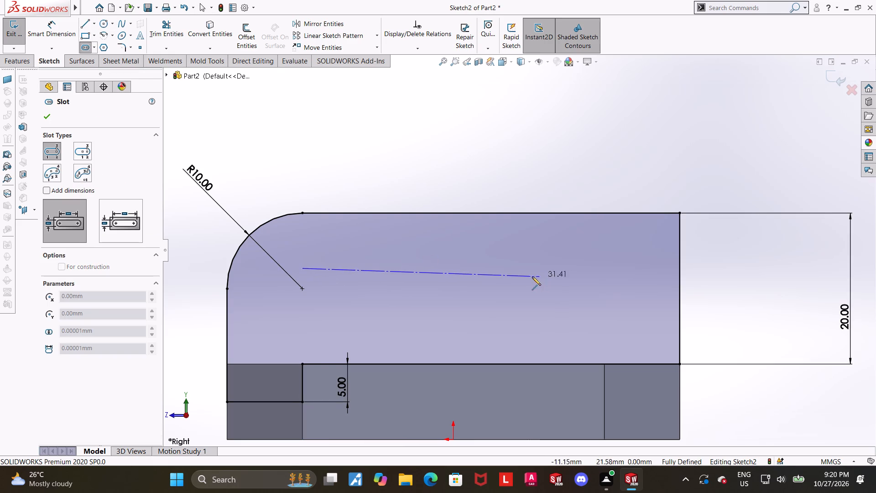
{"action": "left_click", "coordinate": [502, 268]}
{"action": "left_click", "coordinate": [514, 247]}
{"action": "key", "text": "Escape"}
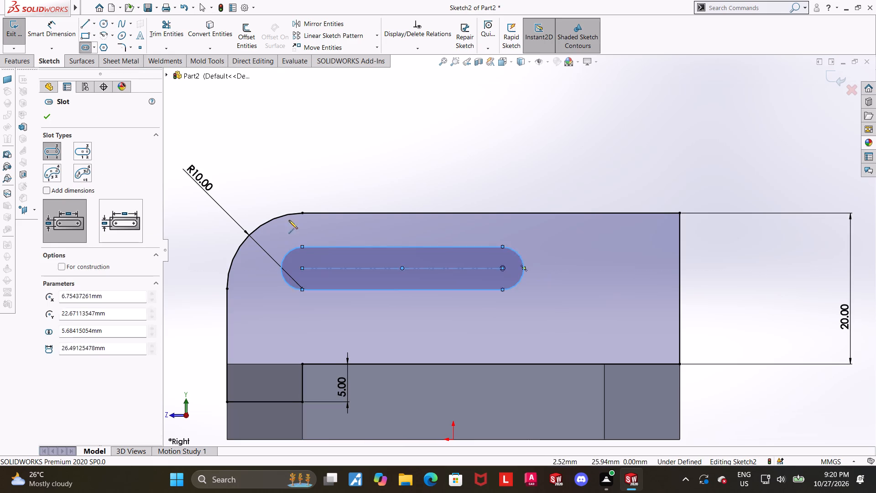
{"action": "key", "text": "Escape"}
Dimension the slot's end arc nearest the filleted corner with a 4 mm radius.
{"action": "left_click", "coordinate": [50, 21]}
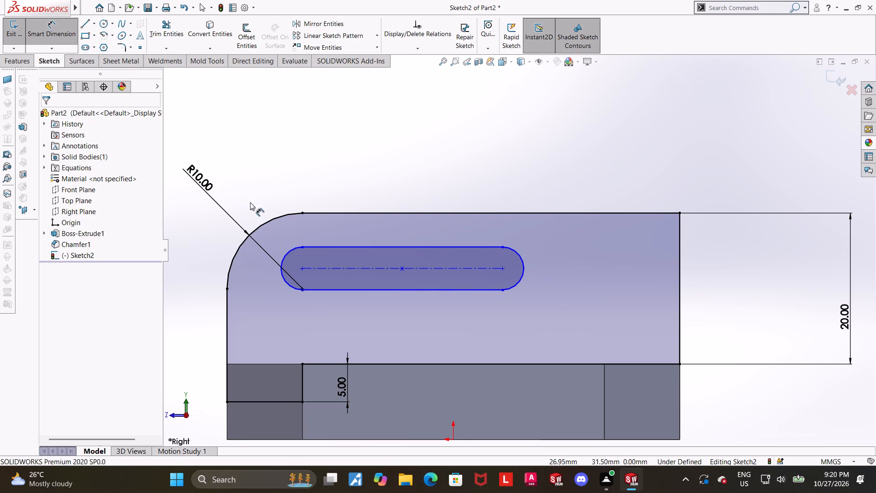
{"action": "left_click", "coordinate": [287, 252]}
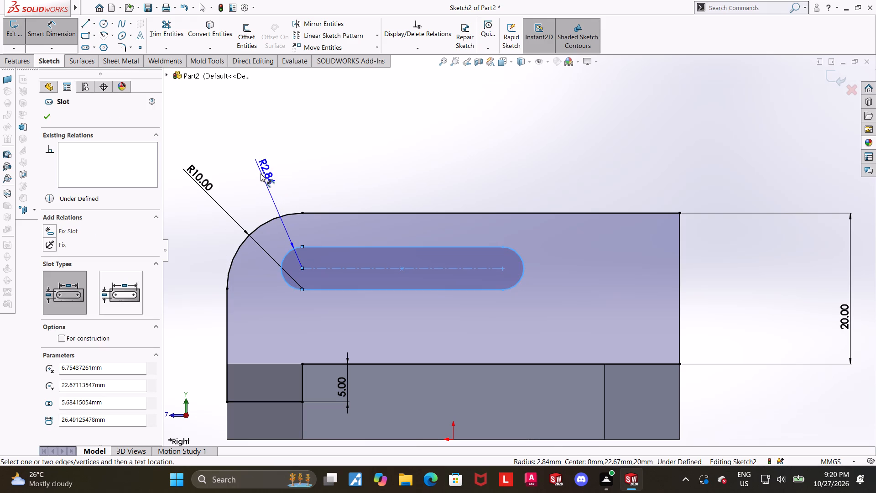
{"action": "left_click", "coordinate": [261, 173]}
{"action": "key", "text": "4"}
{"action": "key", "text": "Return"}
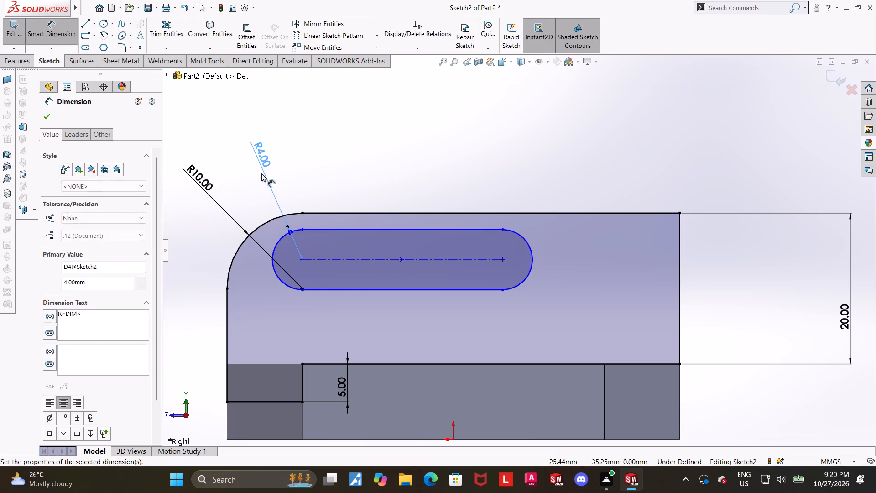
{"action": "key", "text": "Escape"}
Dimension the slot's centreline at 10 mm below the profile's top line.
{"action": "left_click", "coordinate": [57, 30]}
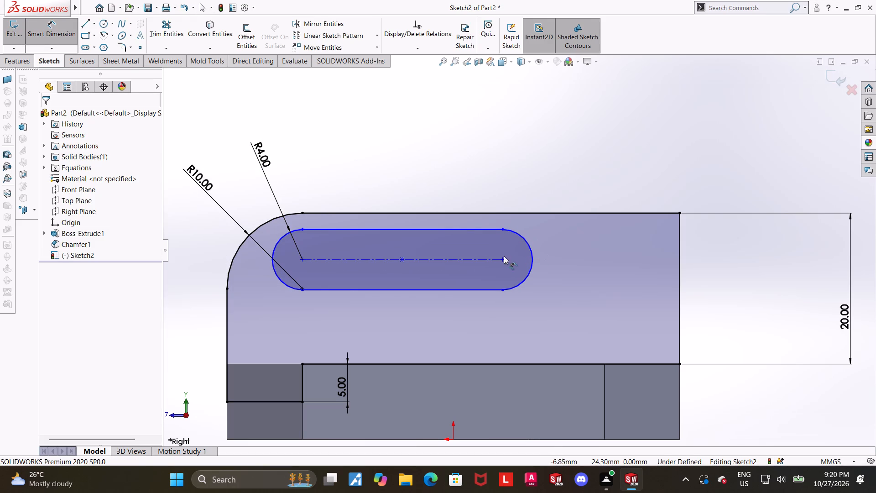
{"action": "left_click", "coordinate": [494, 258]}
{"action": "left_click", "coordinate": [506, 215]}
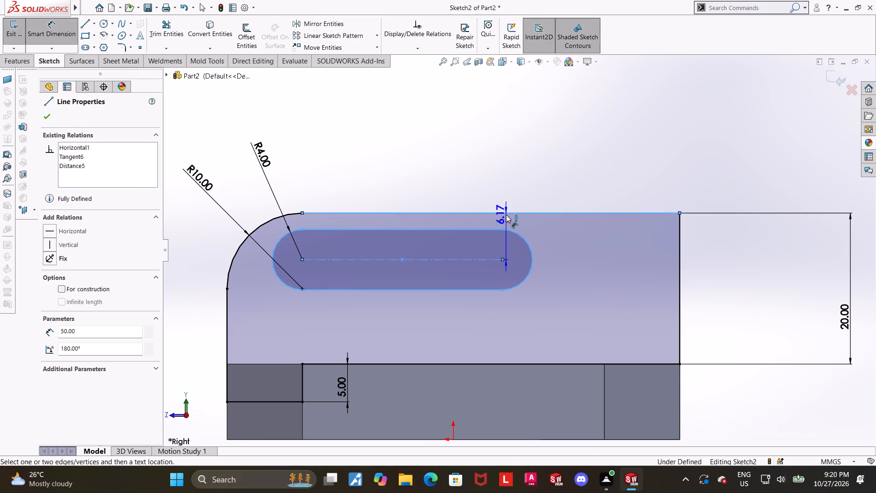
{"action": "left_click", "coordinate": [572, 162]}
{"action": "type", "text": "10"}
{"action": "key", "text": "Return"}
{"action": "key", "text": "Escape"}
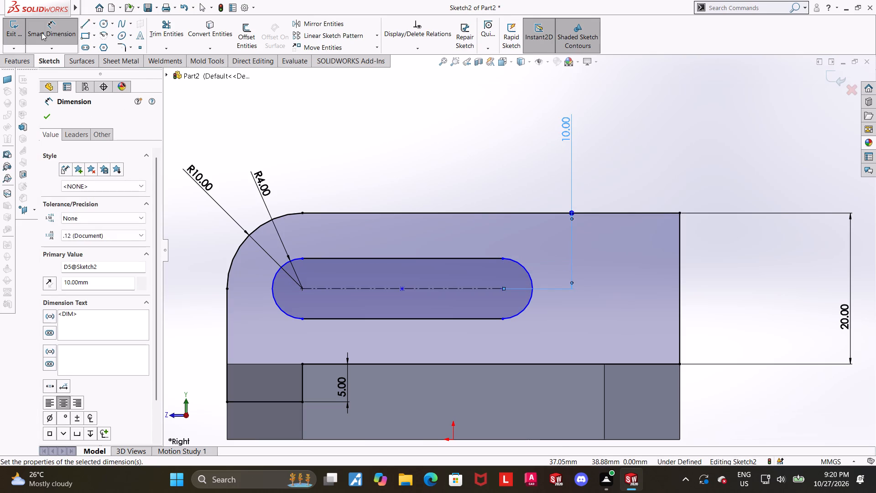
Dimension the distance between the slot's two end centres at 25 mm.
{"action": "left_click", "coordinate": [303, 288]}
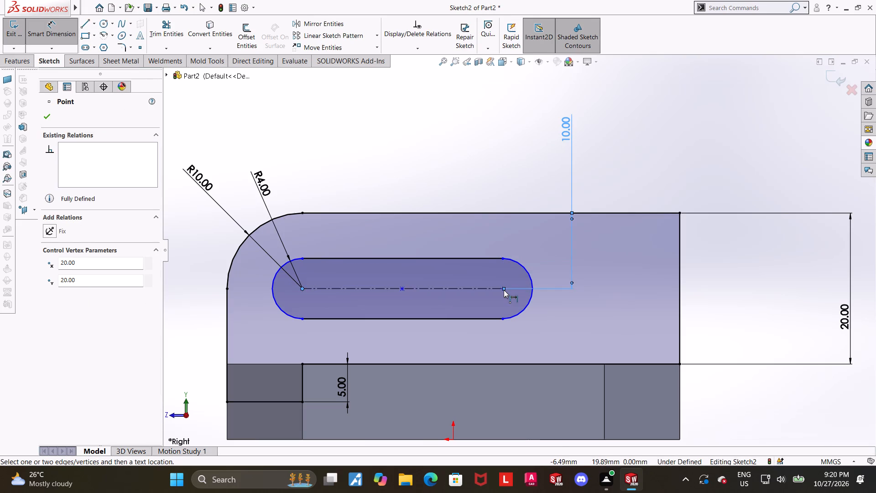
{"action": "left_click", "coordinate": [504, 290]}
{"action": "left_click", "coordinate": [440, 174]}
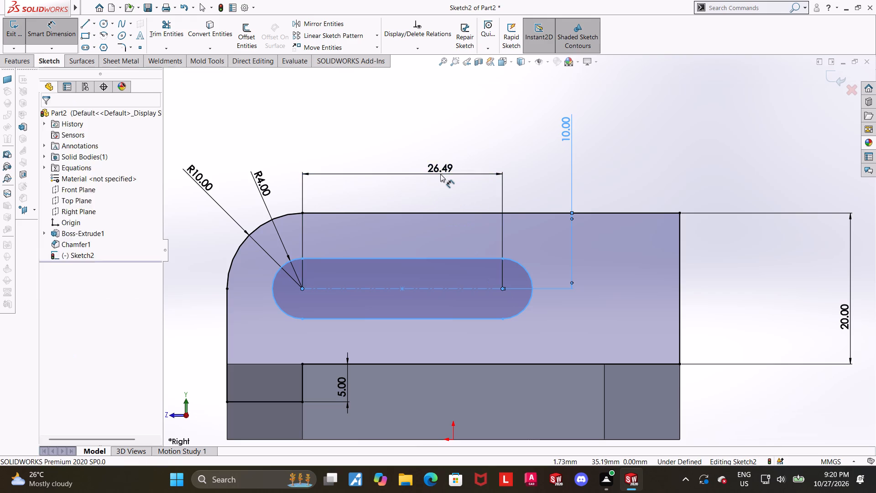
{"action": "type", "text": "25"}
{"action": "key", "text": "Return"}
{"action": "key", "text": "Escape"}
{"action": "key", "text": "Escape"}
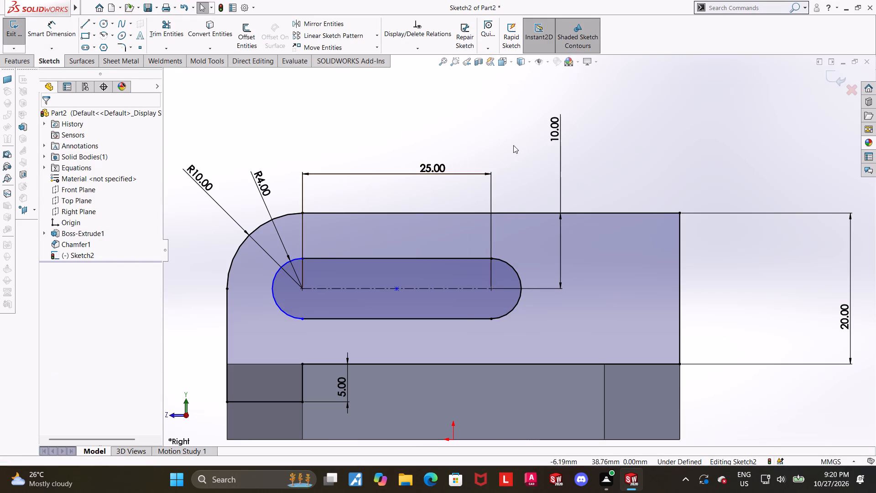
{"action": "scroll", "coordinate": [527, 159], "scroll_direction": "up", "scroll_amount": 1}
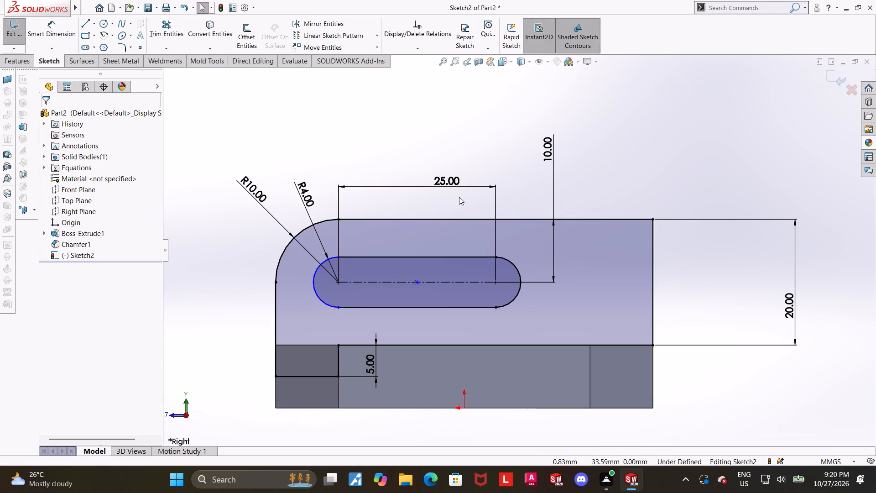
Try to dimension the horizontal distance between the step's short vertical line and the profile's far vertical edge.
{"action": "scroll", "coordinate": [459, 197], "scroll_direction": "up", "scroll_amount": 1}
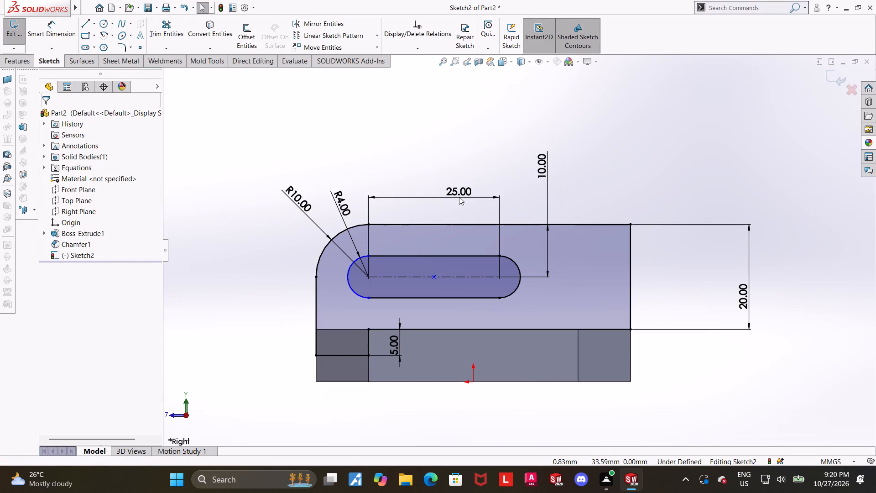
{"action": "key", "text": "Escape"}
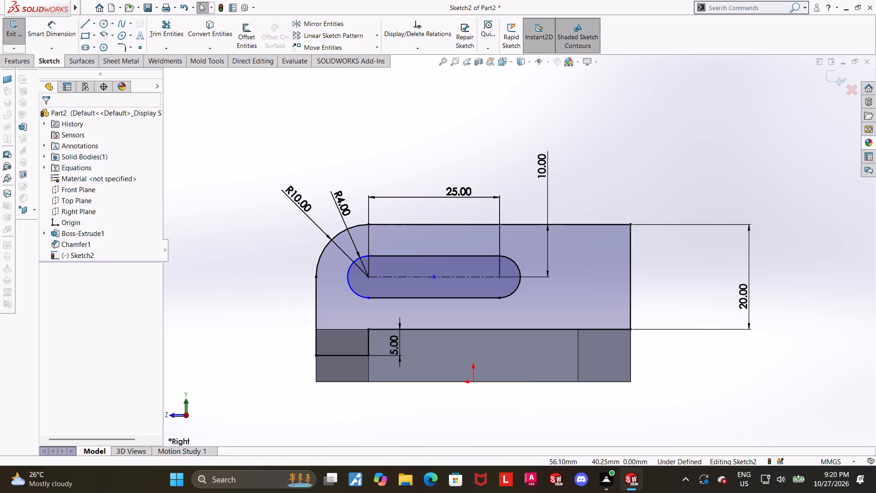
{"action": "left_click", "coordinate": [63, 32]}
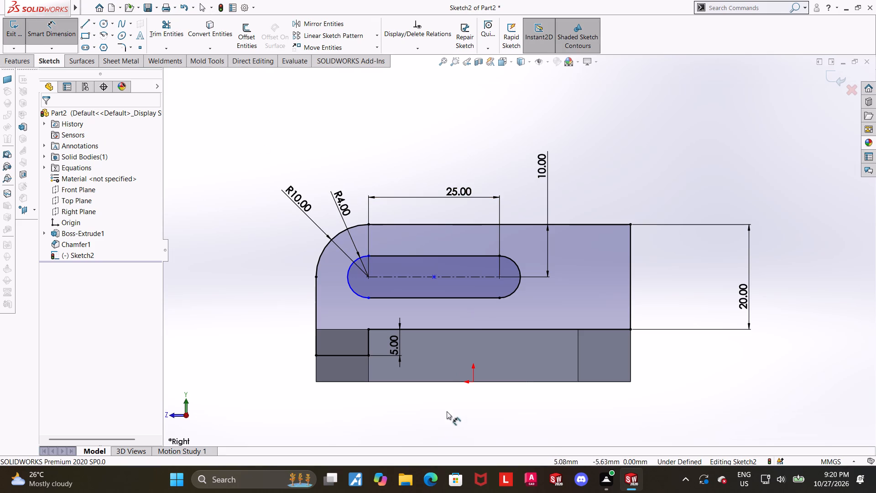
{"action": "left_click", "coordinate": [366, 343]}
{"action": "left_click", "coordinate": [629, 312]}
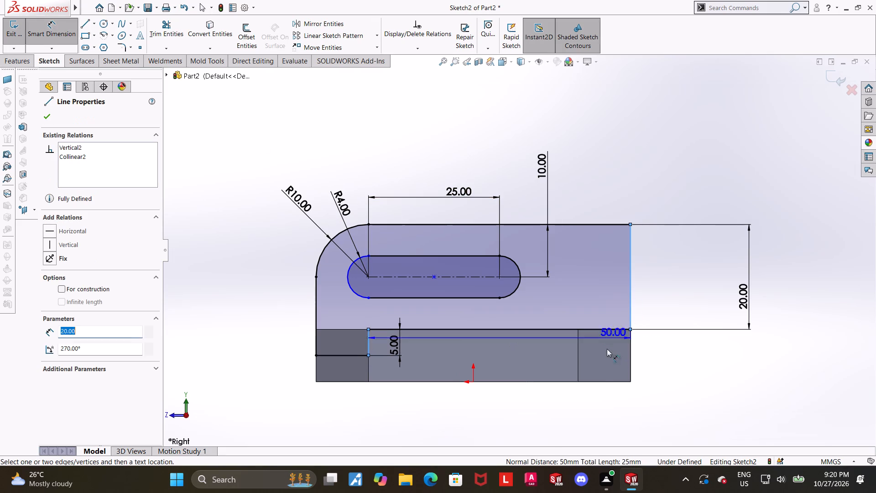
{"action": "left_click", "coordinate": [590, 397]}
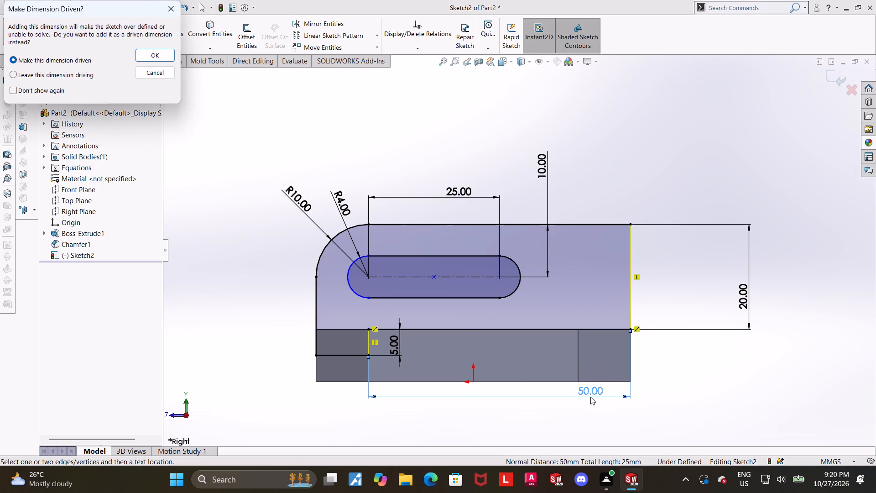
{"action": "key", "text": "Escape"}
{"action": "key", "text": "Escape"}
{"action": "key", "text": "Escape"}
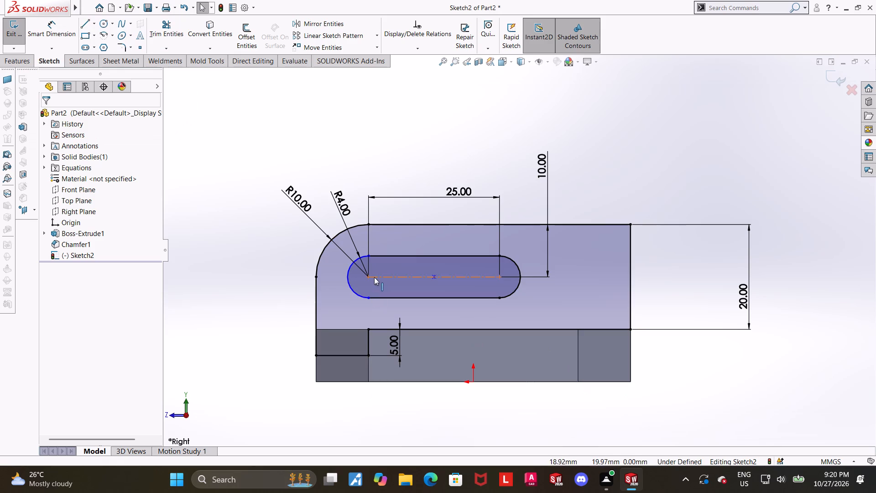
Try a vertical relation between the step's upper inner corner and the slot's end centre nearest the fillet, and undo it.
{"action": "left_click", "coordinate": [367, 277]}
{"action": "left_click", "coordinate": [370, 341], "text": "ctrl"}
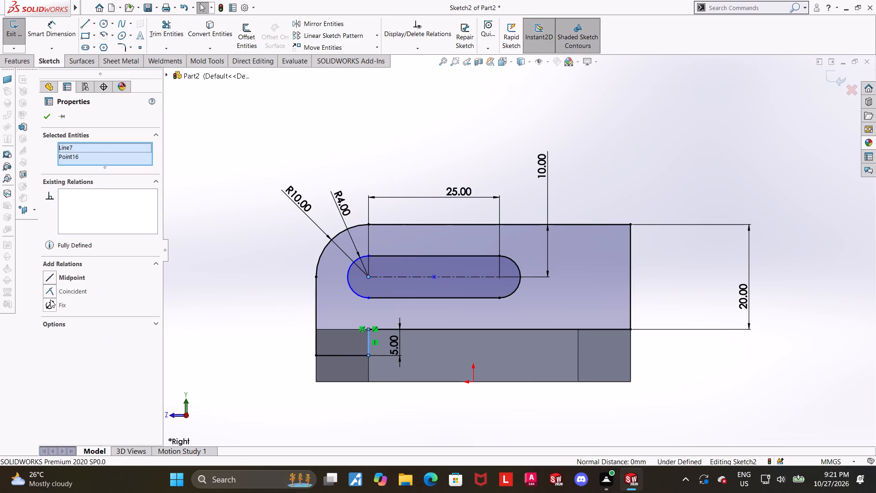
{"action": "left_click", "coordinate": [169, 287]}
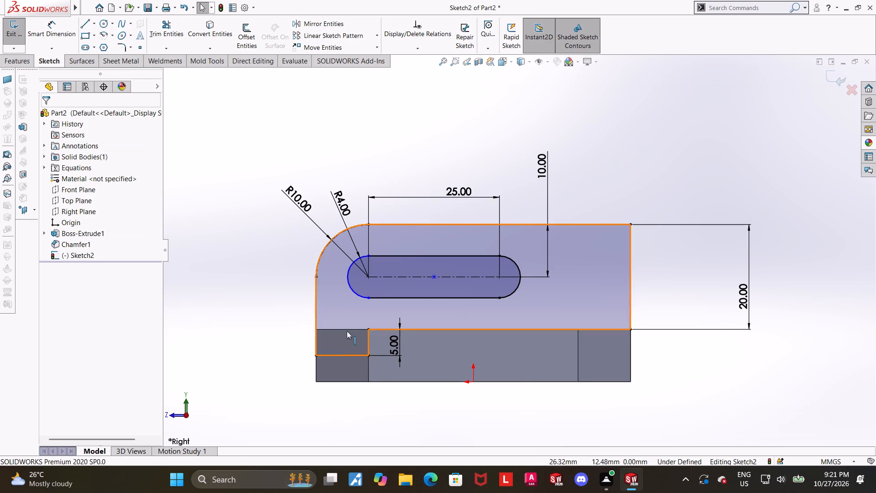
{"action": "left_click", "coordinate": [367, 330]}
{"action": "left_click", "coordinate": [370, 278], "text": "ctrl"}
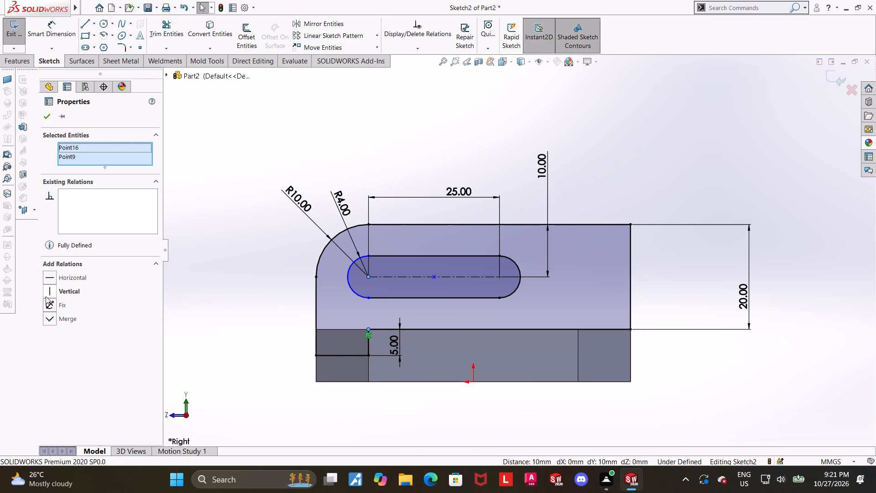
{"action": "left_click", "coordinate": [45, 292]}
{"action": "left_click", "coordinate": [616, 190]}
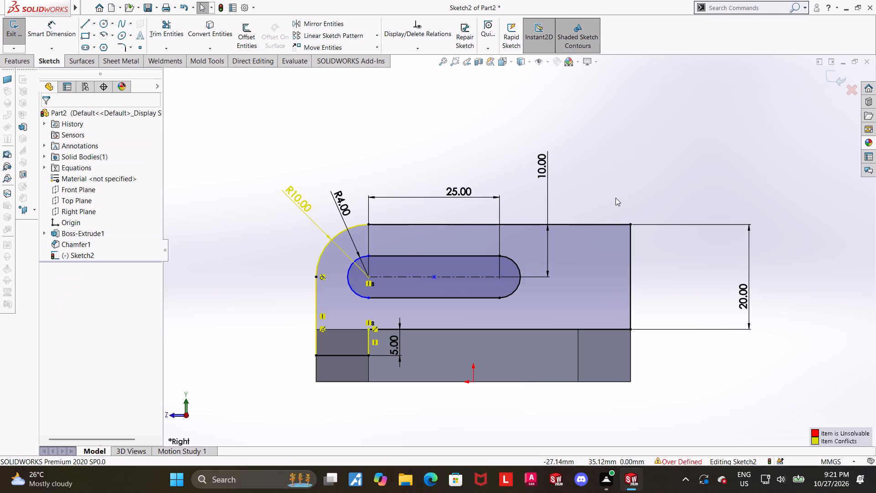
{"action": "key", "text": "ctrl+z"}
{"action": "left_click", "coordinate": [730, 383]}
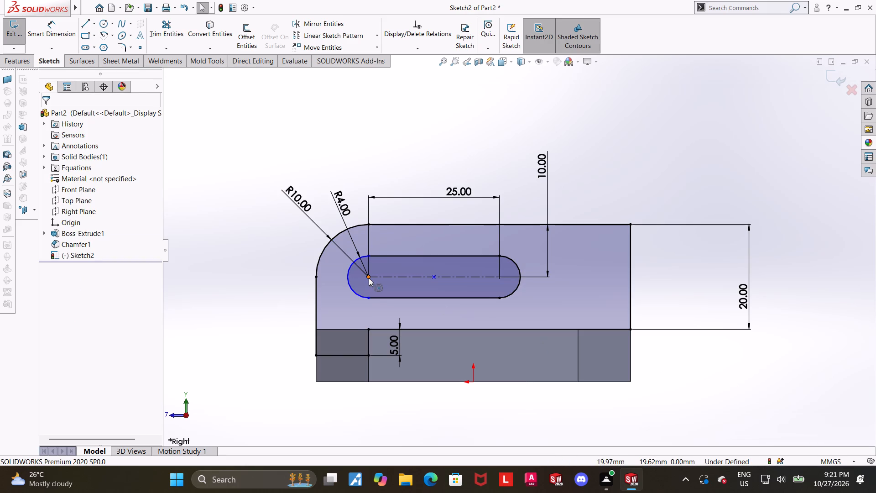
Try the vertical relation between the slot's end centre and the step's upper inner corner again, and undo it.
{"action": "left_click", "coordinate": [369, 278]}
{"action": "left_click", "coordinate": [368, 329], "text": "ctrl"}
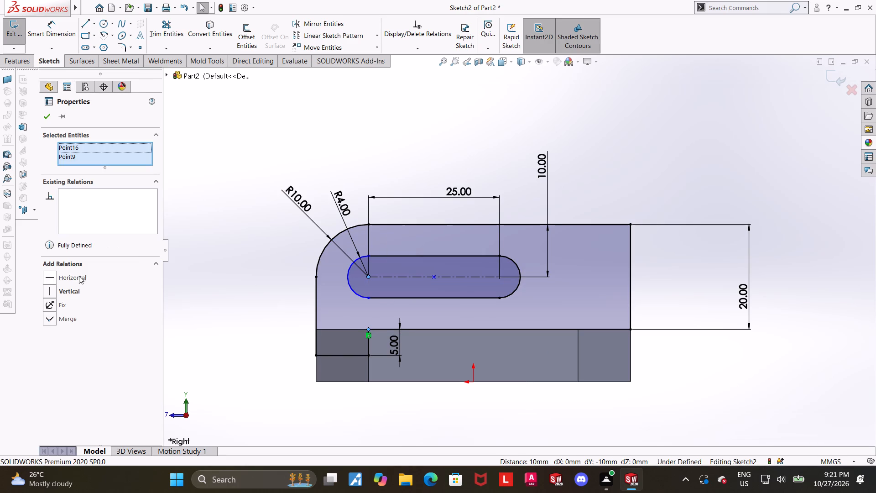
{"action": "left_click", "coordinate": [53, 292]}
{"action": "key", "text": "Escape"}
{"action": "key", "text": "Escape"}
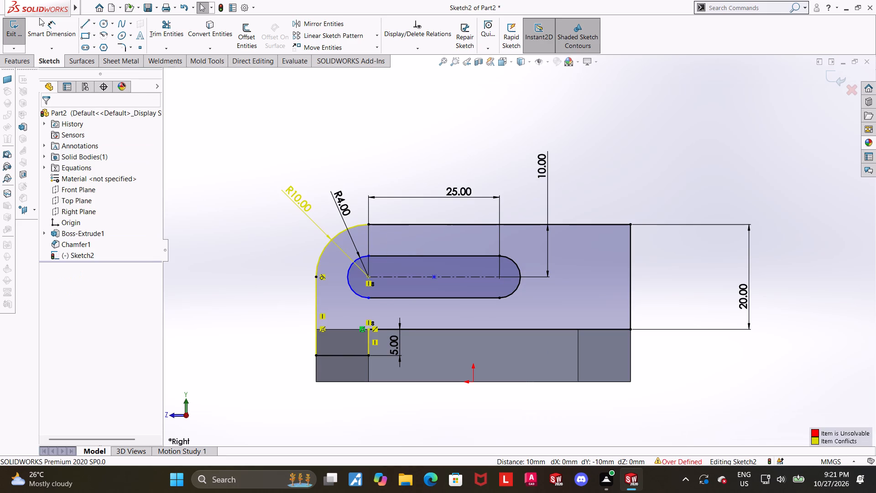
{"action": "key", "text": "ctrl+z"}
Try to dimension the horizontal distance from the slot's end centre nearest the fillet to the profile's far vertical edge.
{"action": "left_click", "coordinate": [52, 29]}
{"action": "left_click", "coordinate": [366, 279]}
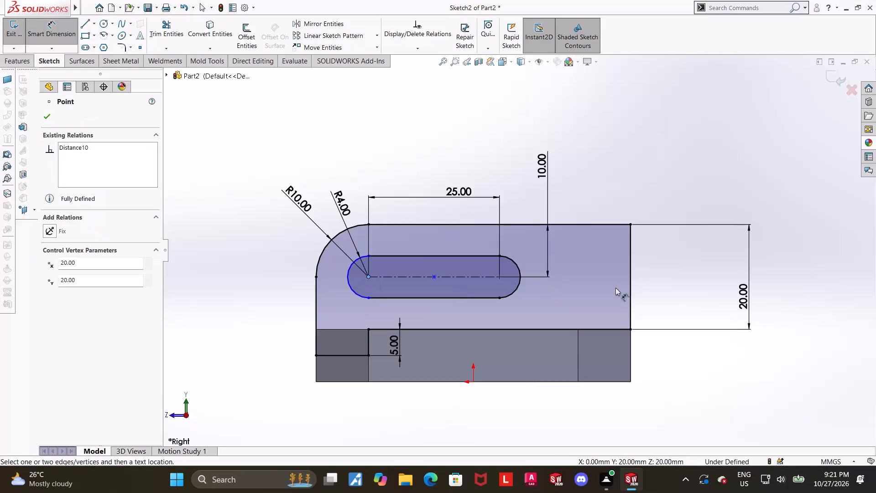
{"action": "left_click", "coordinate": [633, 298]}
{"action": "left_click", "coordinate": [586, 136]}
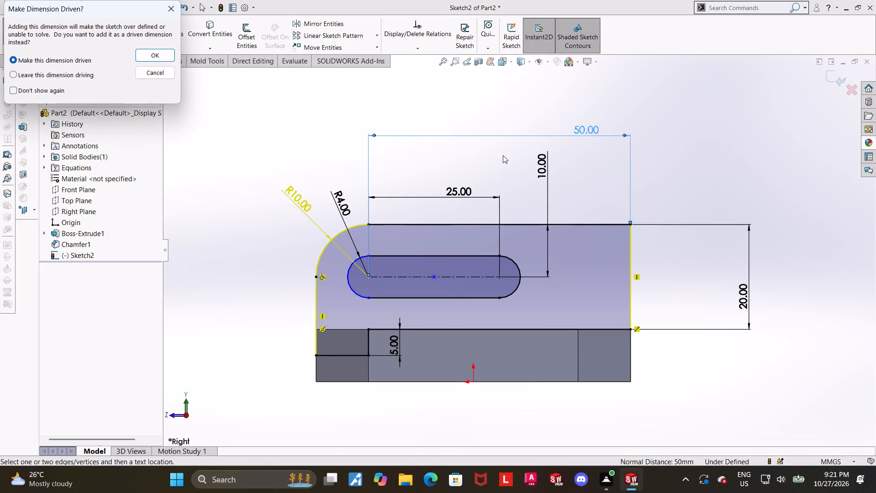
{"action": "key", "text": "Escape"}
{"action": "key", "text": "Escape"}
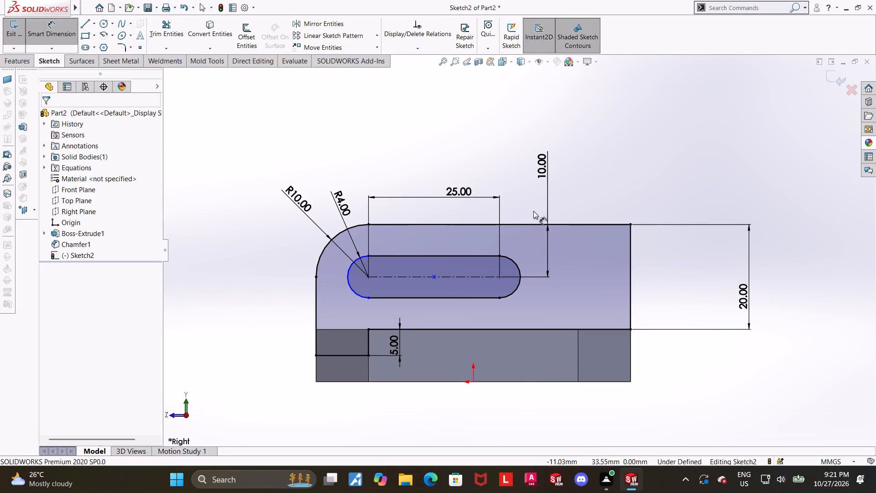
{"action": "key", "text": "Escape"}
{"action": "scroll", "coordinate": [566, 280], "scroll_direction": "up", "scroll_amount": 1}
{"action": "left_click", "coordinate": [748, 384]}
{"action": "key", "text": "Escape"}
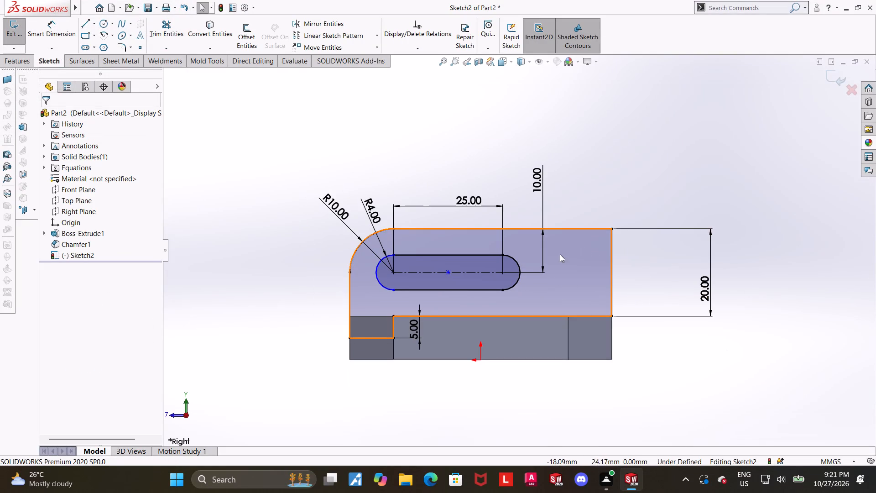
Add a horizontal relation between the R10 fillet arc's lower end point and the slot's nearest end centre.
{"action": "left_click", "coordinate": [690, 375]}
{"action": "scroll", "coordinate": [493, 309], "scroll_direction": "down", "scroll_amount": 1}
{"action": "left_click", "coordinate": [356, 259]}
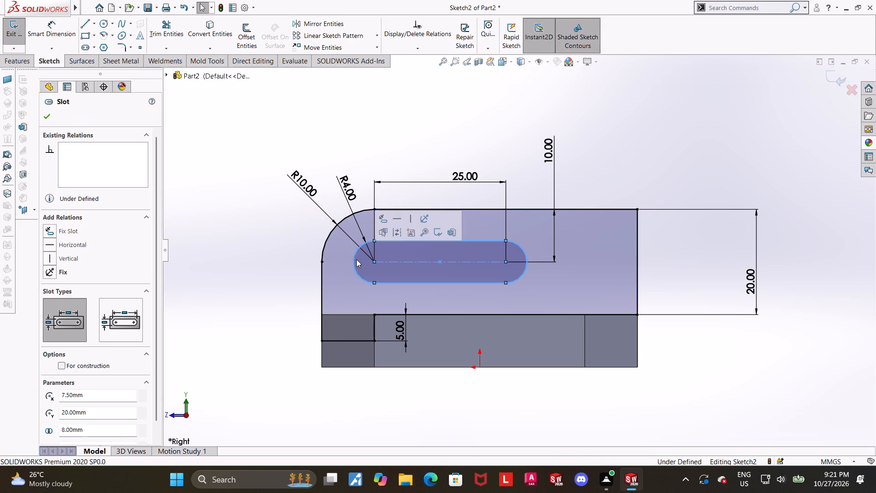
{"action": "left_click", "coordinate": [301, 231]}
{"action": "left_click", "coordinate": [322, 262]}
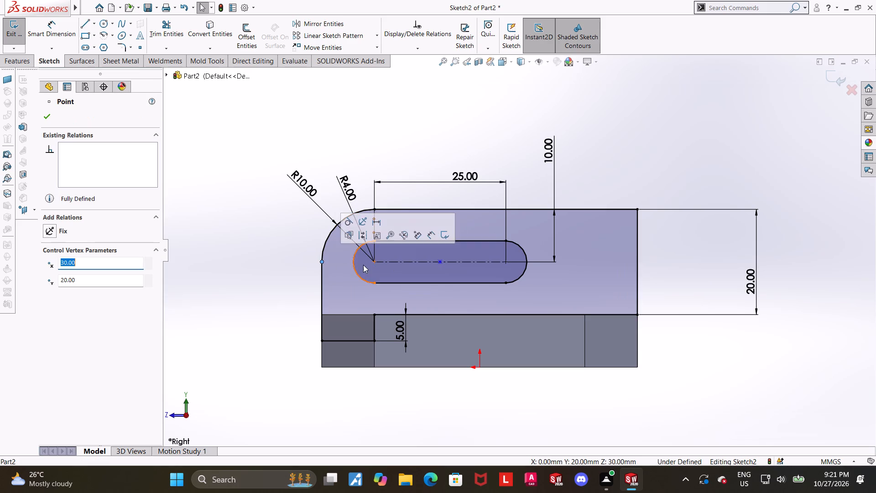
{"action": "left_click", "coordinate": [375, 262], "text": "ctrl"}
{"action": "left_click", "coordinate": [53, 276]}
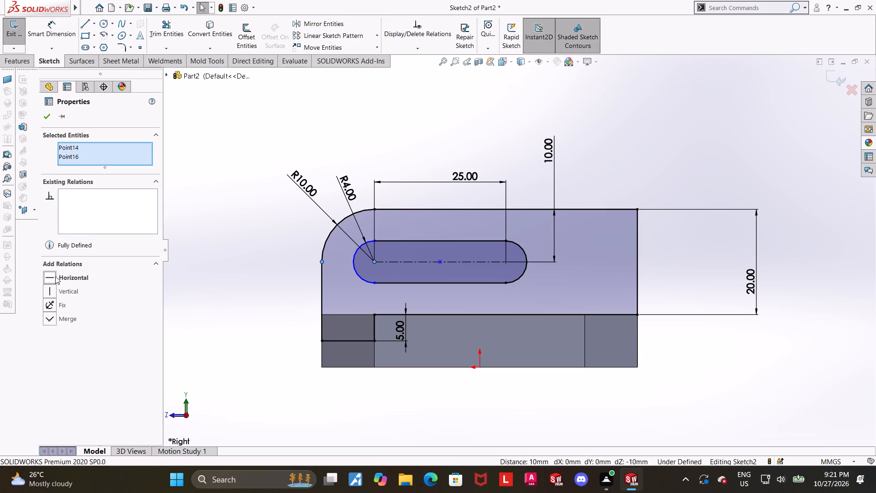
{"action": "left_click", "coordinate": [185, 272]}
{"action": "scroll", "coordinate": [383, 260], "scroll_direction": "down", "scroll_amount": 1}
{"action": "key", "text": "Escape"}
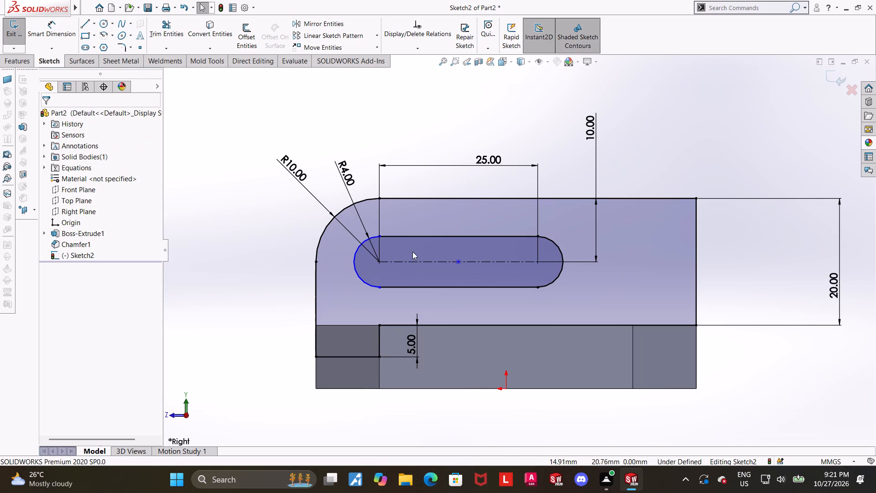
{"action": "left_click", "coordinate": [535, 310]}
{"action": "left_click", "coordinate": [267, 246]}
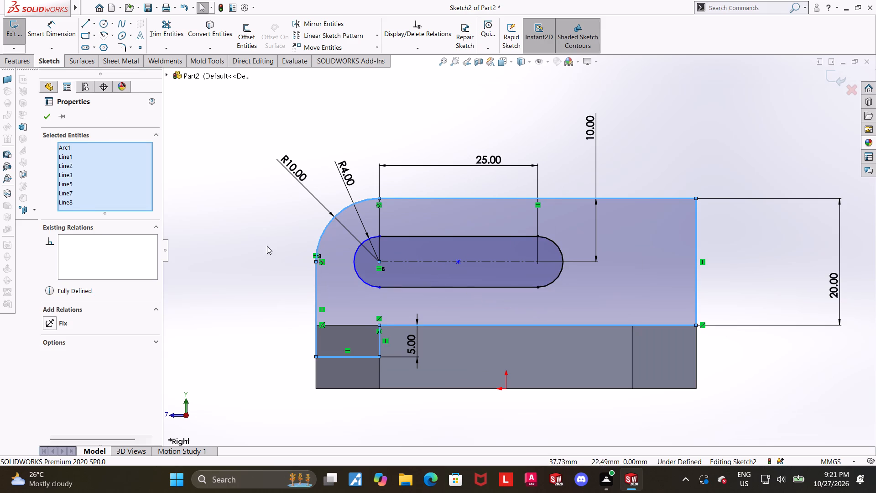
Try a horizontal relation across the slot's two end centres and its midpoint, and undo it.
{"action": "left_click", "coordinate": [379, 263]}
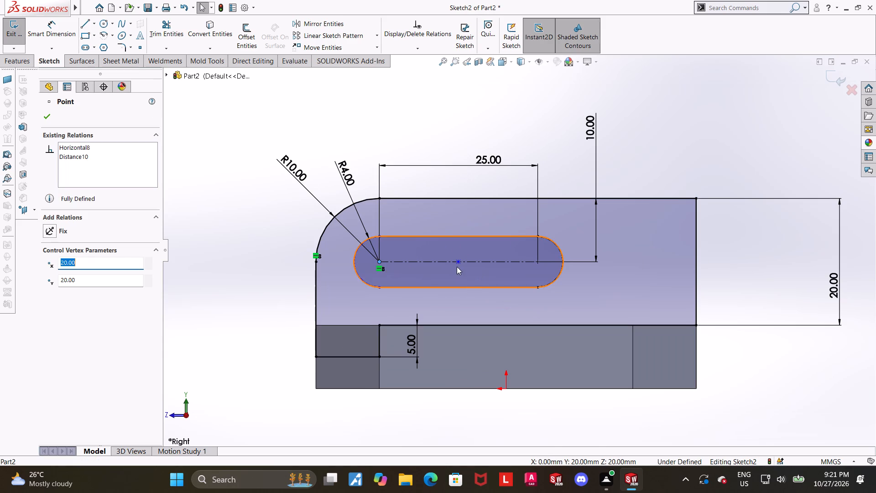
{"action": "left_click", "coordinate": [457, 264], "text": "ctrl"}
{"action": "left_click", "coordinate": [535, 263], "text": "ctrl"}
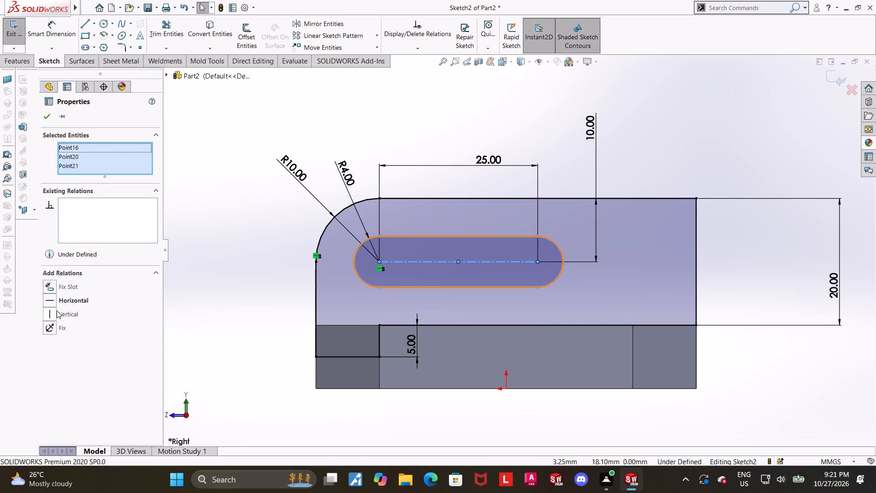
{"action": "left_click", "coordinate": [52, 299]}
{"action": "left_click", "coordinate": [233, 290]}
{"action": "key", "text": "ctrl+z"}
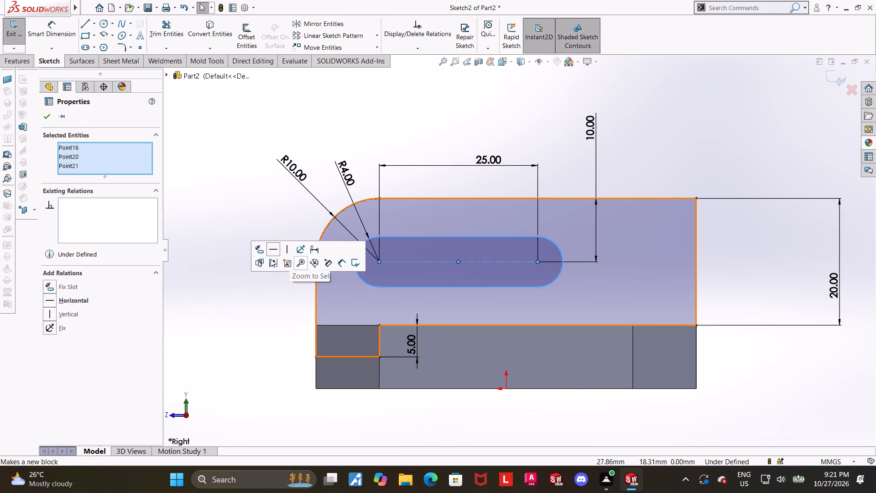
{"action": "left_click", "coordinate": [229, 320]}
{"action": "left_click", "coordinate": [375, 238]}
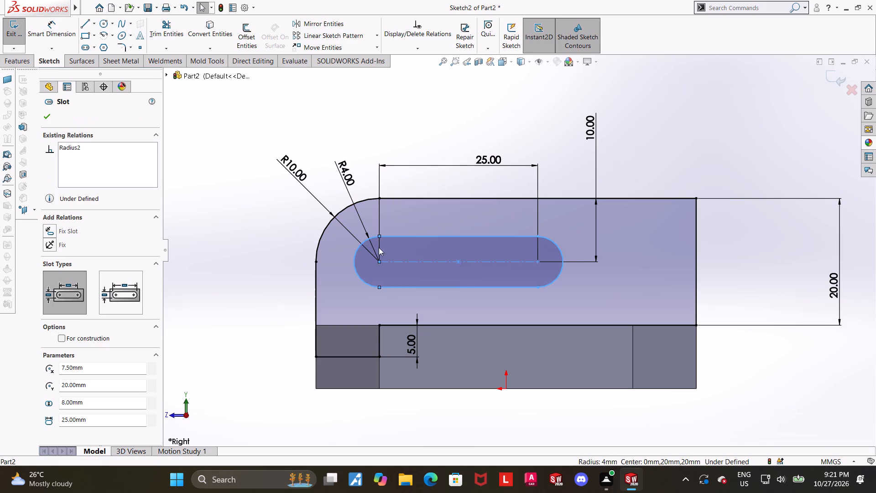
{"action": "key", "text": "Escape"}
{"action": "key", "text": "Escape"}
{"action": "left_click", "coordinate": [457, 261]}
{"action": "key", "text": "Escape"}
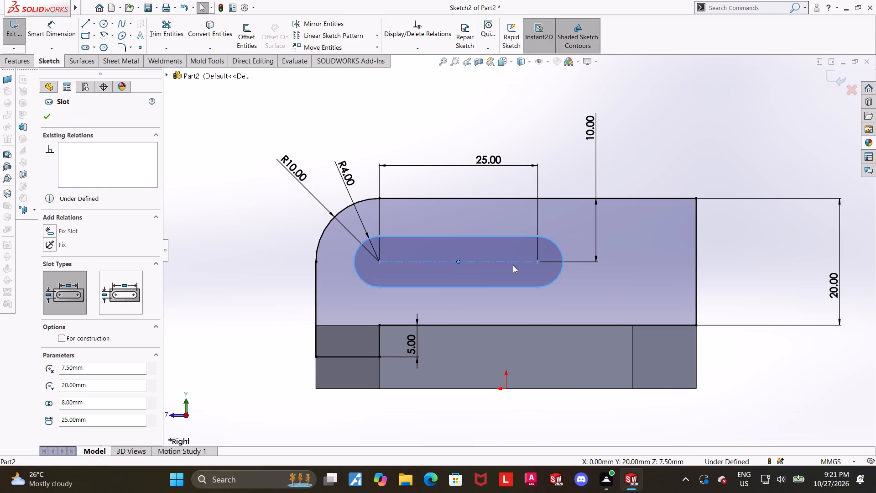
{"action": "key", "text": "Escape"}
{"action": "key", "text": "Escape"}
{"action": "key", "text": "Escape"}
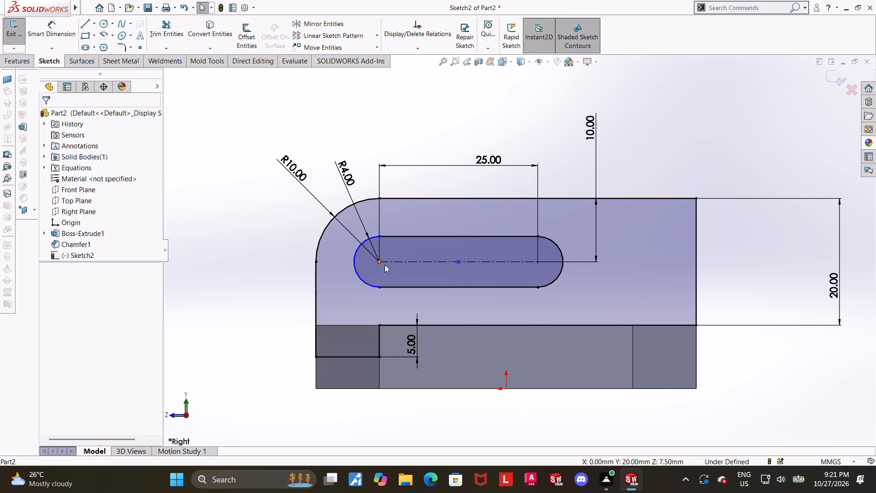
Dimension the distance from the slot's end centre nearest the fillet to the slot's midpoint at 12.5 mm.
{"action": "left_click", "coordinate": [68, 26]}
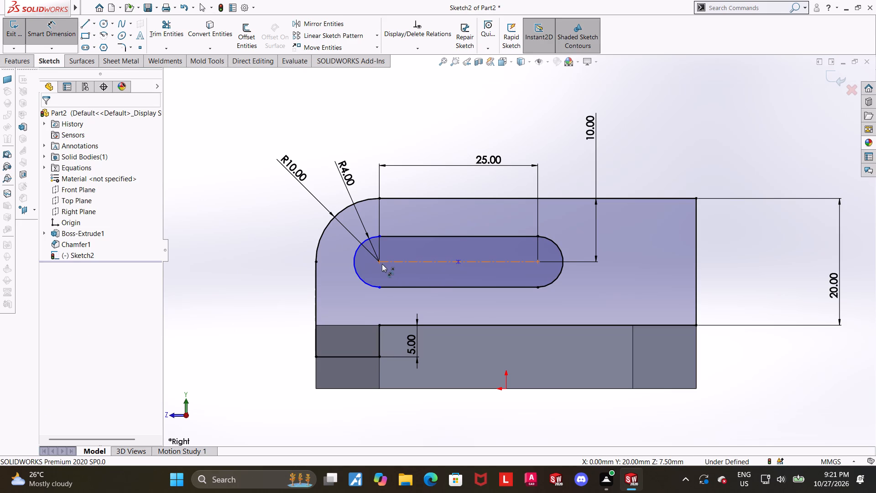
{"action": "left_click", "coordinate": [378, 264]}
{"action": "left_click", "coordinate": [459, 264]}
{"action": "left_click", "coordinate": [437, 187]}
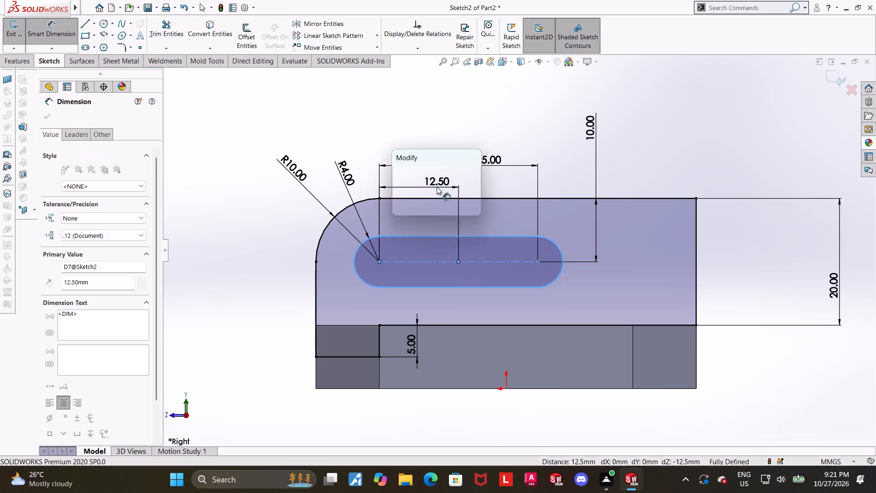
{"action": "left_click", "coordinate": [394, 177]}
{"action": "key", "text": "Escape"}
{"action": "scroll", "coordinate": [511, 236], "scroll_direction": "up", "scroll_amount": 1}
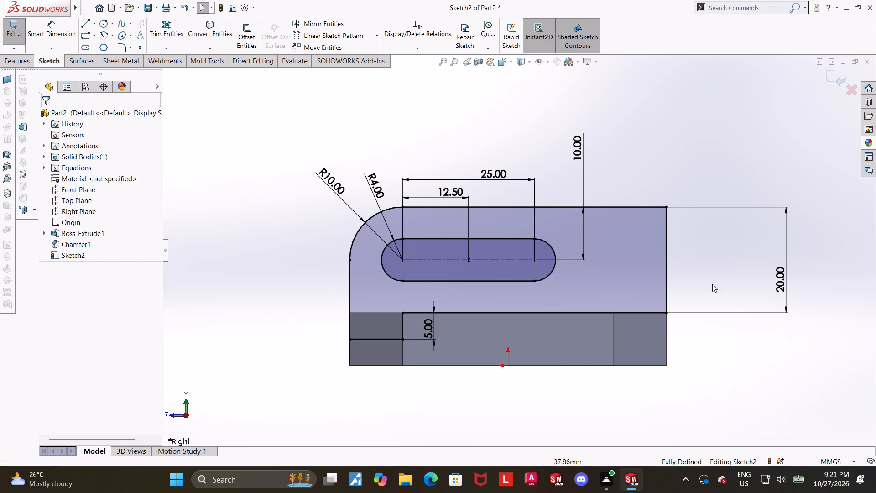
{"action": "left_click", "coordinate": [734, 367]}
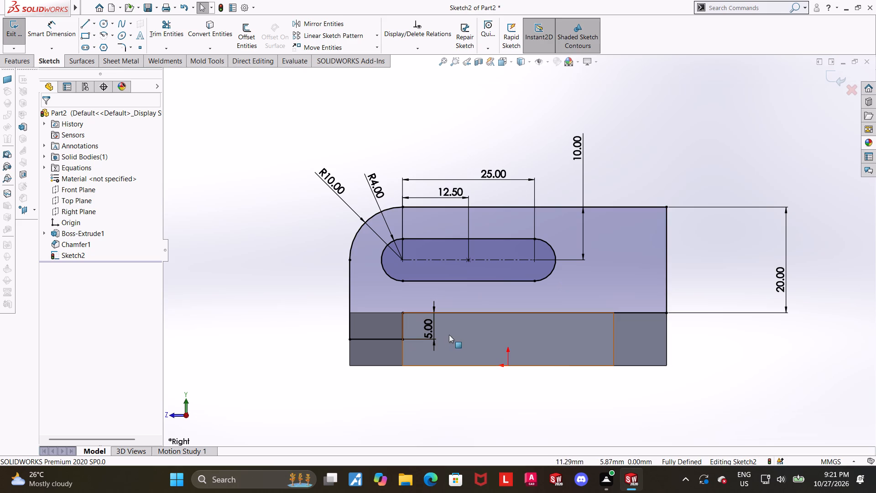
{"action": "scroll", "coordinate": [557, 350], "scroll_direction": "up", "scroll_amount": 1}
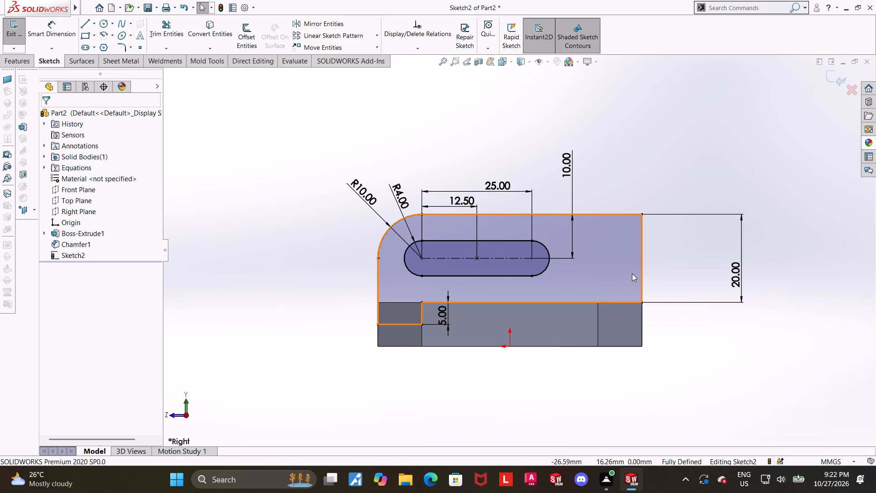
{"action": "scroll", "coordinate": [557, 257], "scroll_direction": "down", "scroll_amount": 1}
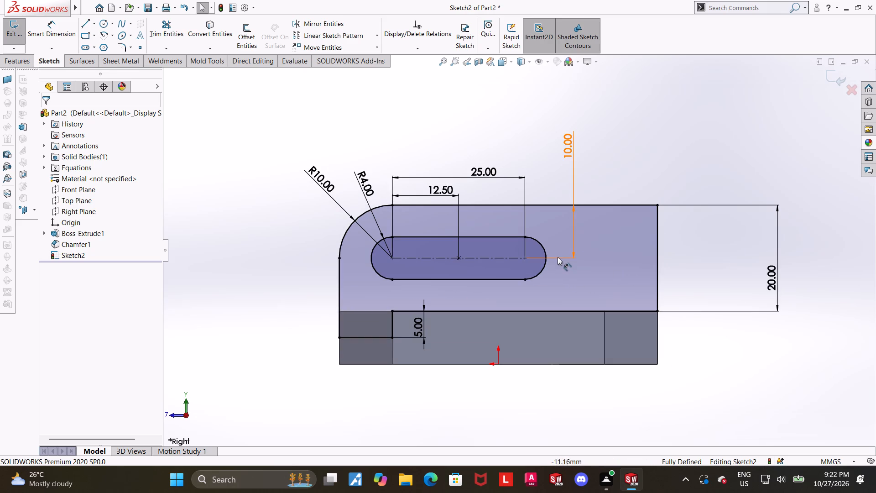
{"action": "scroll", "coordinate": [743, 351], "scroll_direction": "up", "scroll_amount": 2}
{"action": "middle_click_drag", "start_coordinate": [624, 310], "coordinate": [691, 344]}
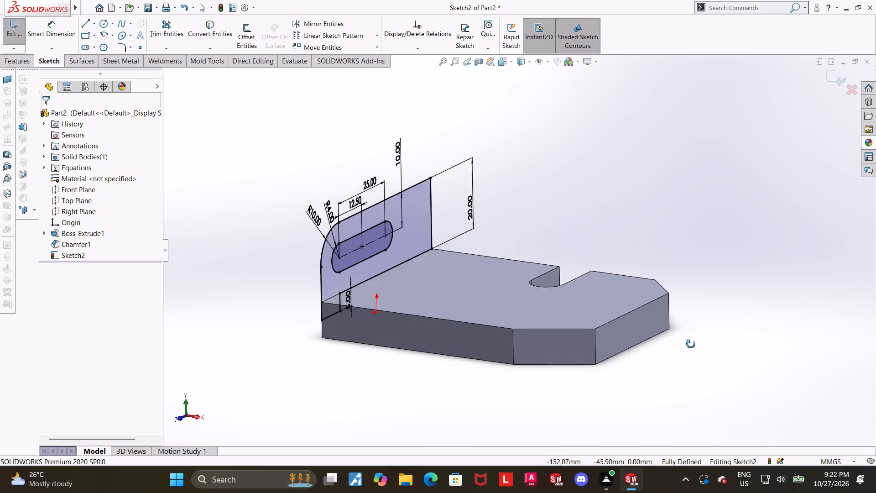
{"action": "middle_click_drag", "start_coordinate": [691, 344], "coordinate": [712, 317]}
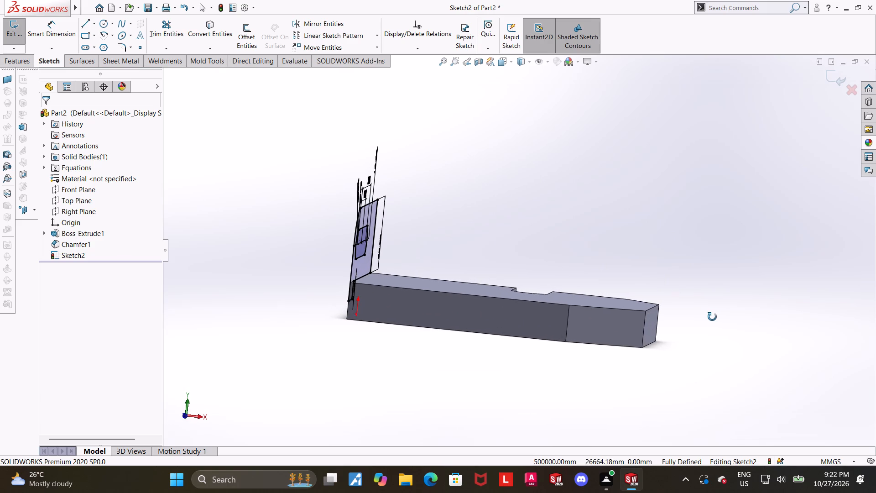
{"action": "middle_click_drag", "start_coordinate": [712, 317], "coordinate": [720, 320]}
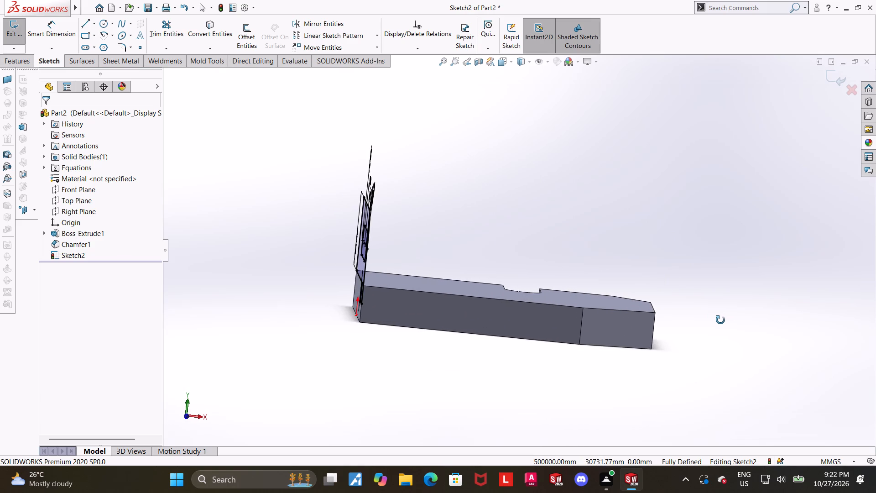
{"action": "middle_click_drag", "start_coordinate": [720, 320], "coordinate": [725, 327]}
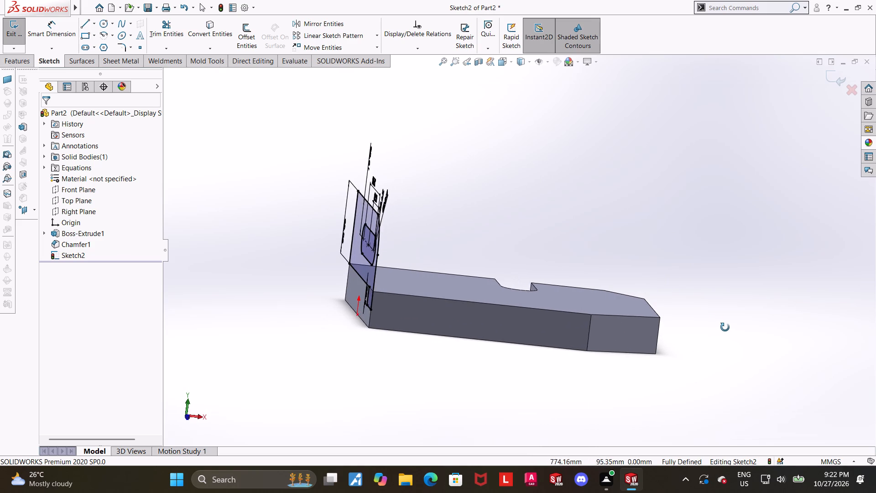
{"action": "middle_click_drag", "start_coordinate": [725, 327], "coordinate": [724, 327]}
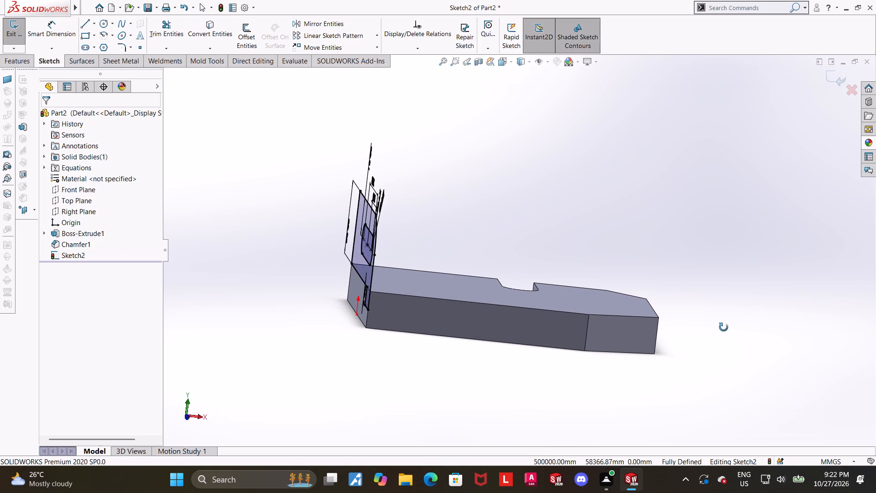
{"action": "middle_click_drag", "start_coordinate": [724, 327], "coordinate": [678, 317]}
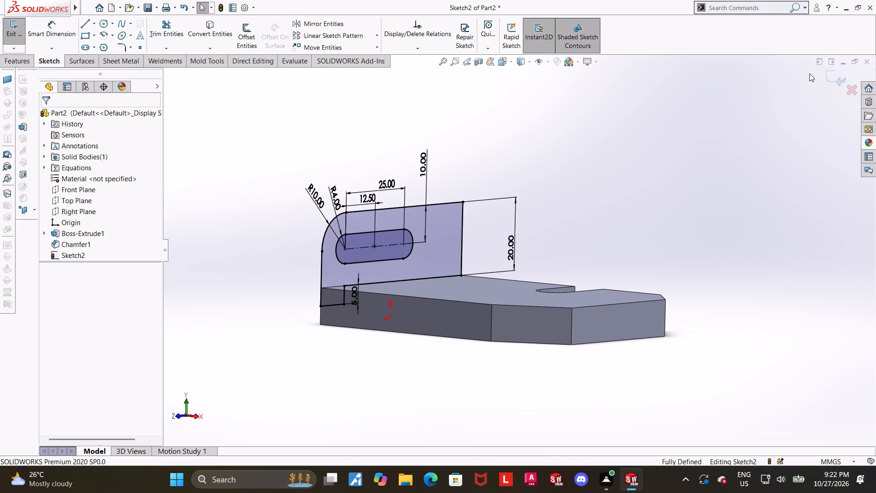
Exit the slotted profile sketch and boss-extrude it 8 mm in the reversed direction, over the plate, merged with the body.
{"action": "left_click", "coordinate": [829, 78]}
{"action": "left_click", "coordinate": [9, 36]}
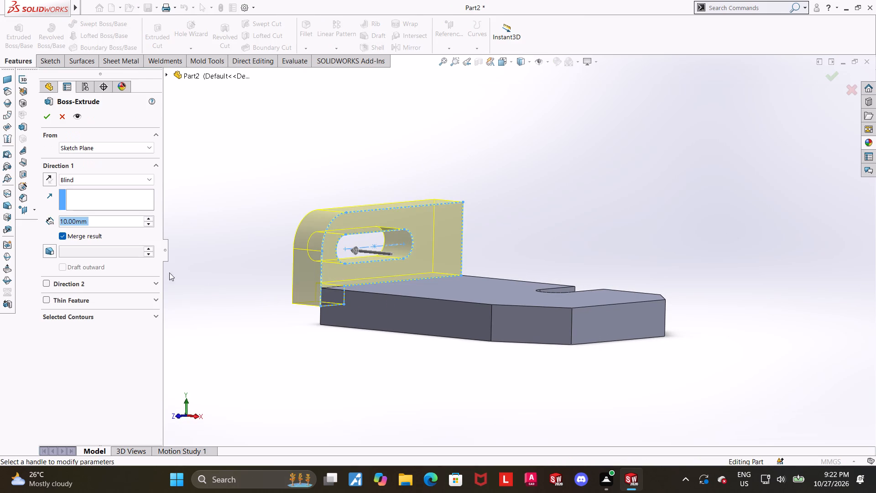
{"action": "left_click", "coordinate": [54, 178]}
{"action": "middle_click_drag", "start_coordinate": [167, 285], "coordinate": [187, 299]}
{"action": "scroll", "coordinate": [406, 302], "scroll_direction": "up", "scroll_amount": 1}
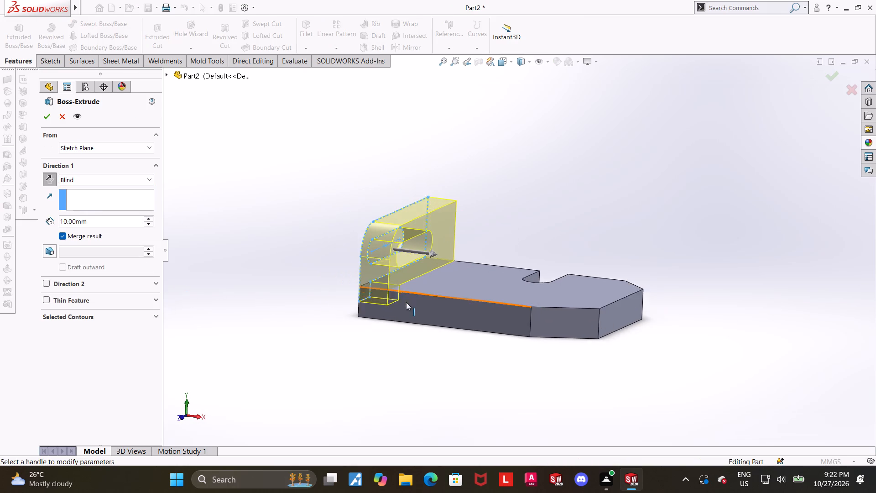
{"action": "scroll", "coordinate": [406, 302], "scroll_direction": "up", "scroll_amount": 1}
{"action": "scroll", "coordinate": [528, 242], "scroll_direction": "down", "scroll_amount": 2}
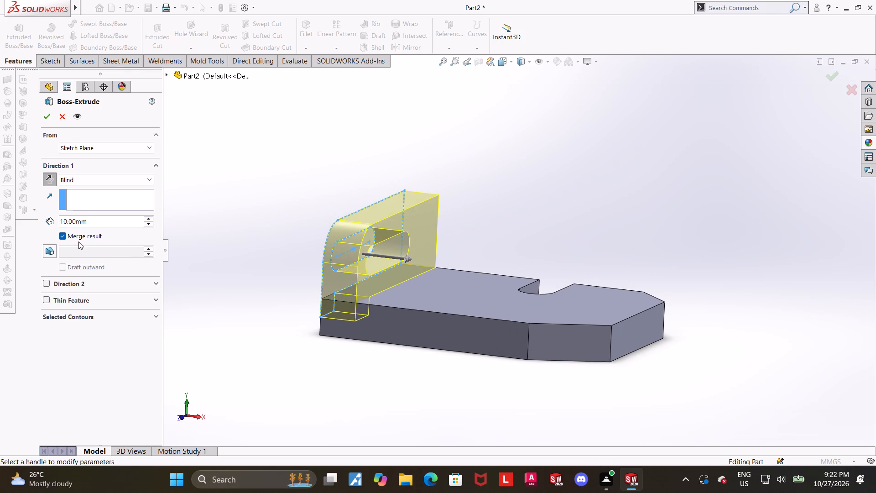
{"action": "left_click", "coordinate": [118, 219]}
{"action": "left_click_drag", "start_coordinate": [130, 219], "coordinate": [26, 215]}
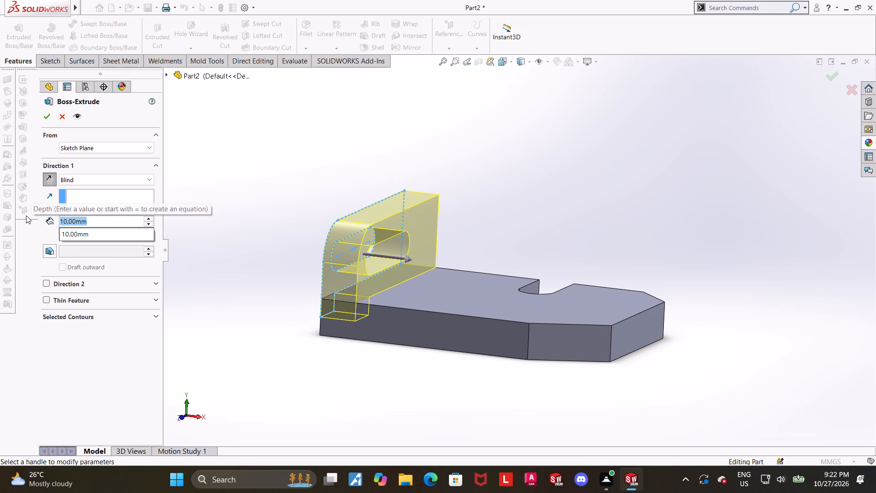
{"action": "type", "text": "89"}
{"action": "key", "text": "BackSpace"}
{"action": "key", "text": "BackSpace"}
{"action": "key", "text": "8"}
{"action": "key", "text": "Return"}
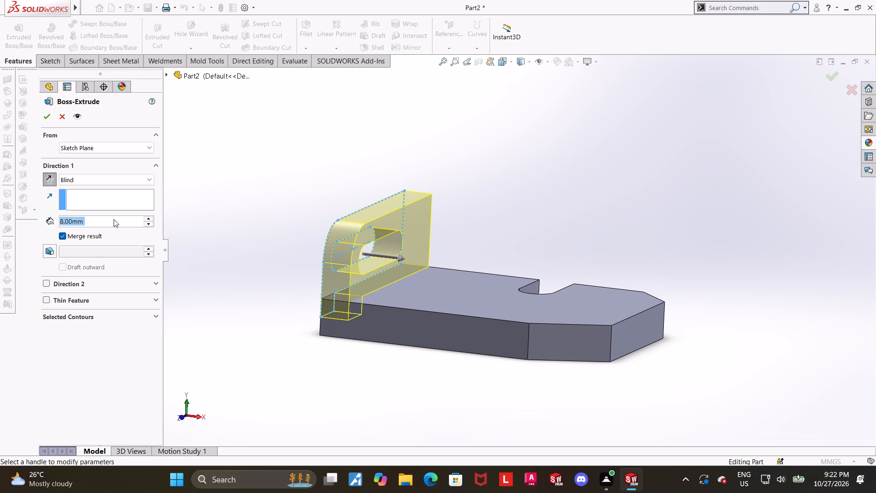
{"action": "left_click", "coordinate": [45, 113]}
{"action": "left_click", "coordinate": [555, 183]}
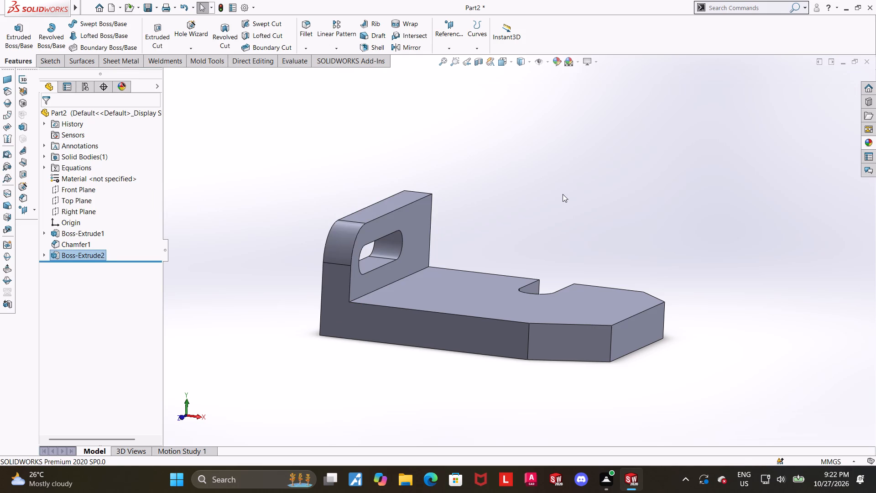
Start a new sketch on the plate's L-shaped side face, flush with the upright's square-cornered end.
{"action": "middle_click_drag", "start_coordinate": [563, 194], "coordinate": [561, 197]}
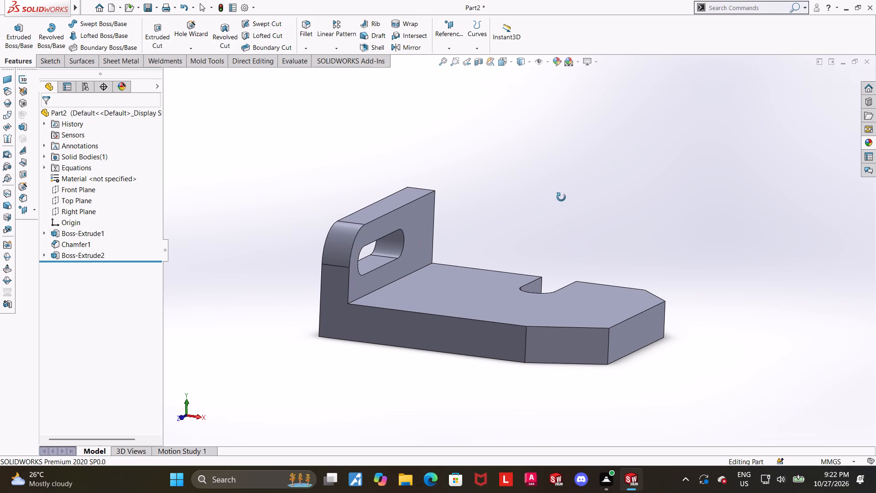
{"action": "middle_click_drag", "start_coordinate": [561, 197], "coordinate": [431, 249]}
{"action": "left_click", "coordinate": [594, 275]}
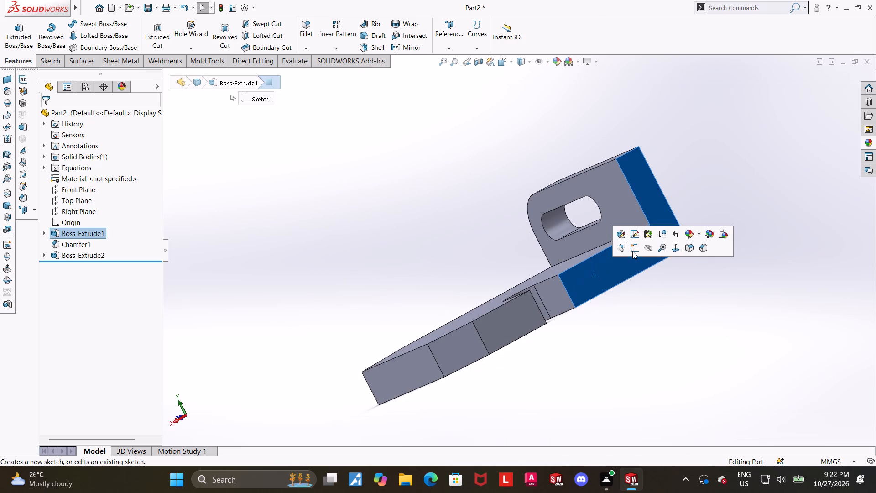
{"action": "left_click", "coordinate": [632, 251]}
{"action": "scroll", "coordinate": [632, 254], "scroll_direction": "up", "scroll_amount": 4}
{"action": "middle_click_drag", "start_coordinate": [552, 328], "coordinate": [709, 248]}
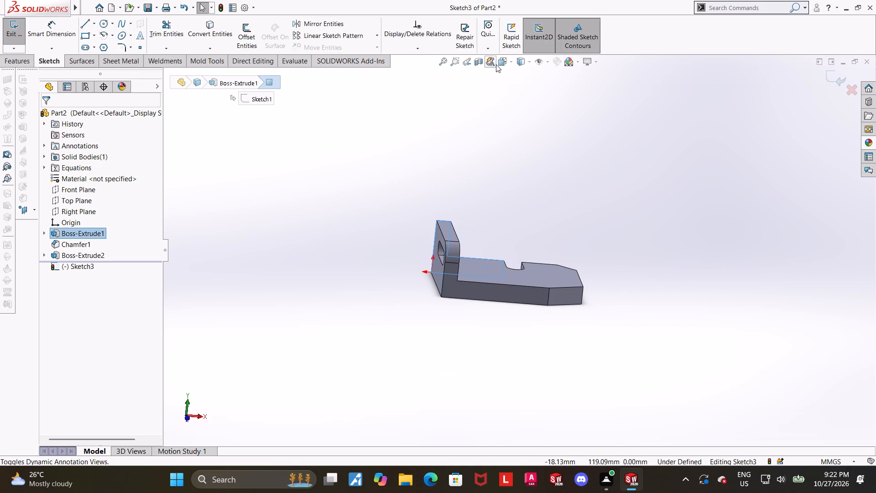
{"action": "left_click", "coordinate": [501, 65]}
{"action": "left_click", "coordinate": [436, 299]}
{"action": "scroll", "coordinate": [457, 299], "scroll_direction": "up", "scroll_amount": 2}
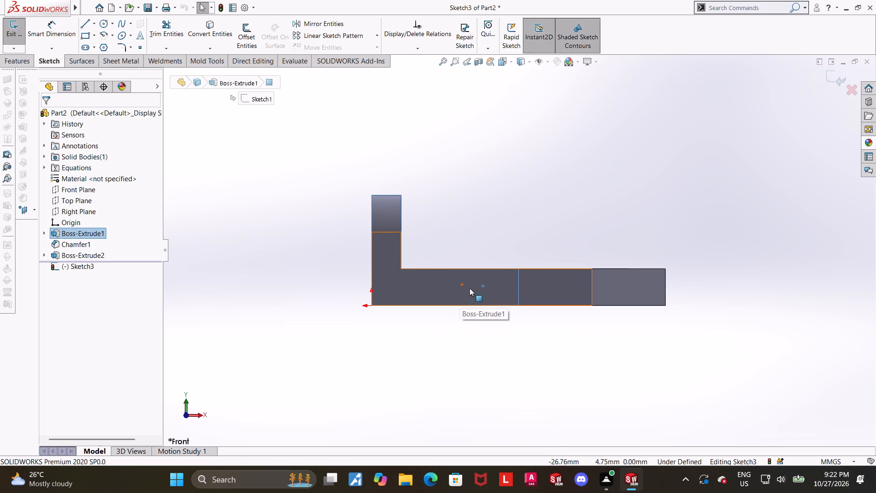
{"action": "scroll", "coordinate": [553, 178], "scroll_direction": "down", "scroll_amount": 2}
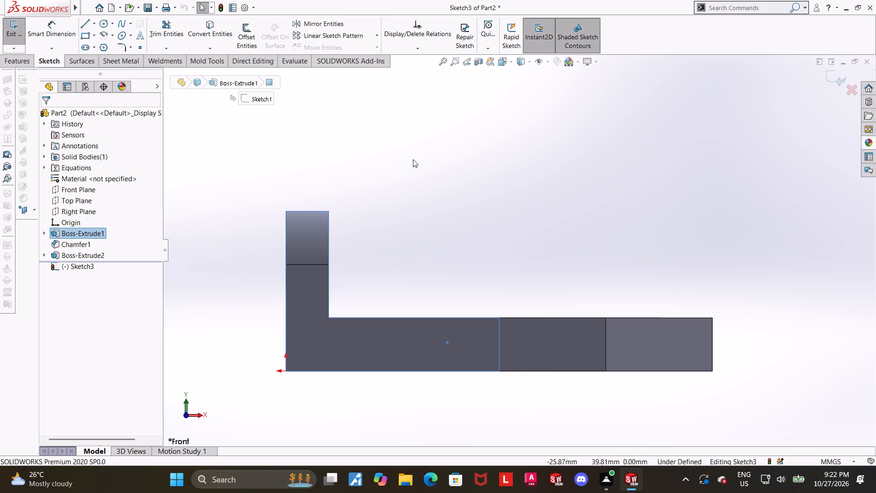
Draw a line about 15.7 mm long outward from the upright's top inner corner and make it horizontal.
{"action": "left_click", "coordinate": [89, 22]}
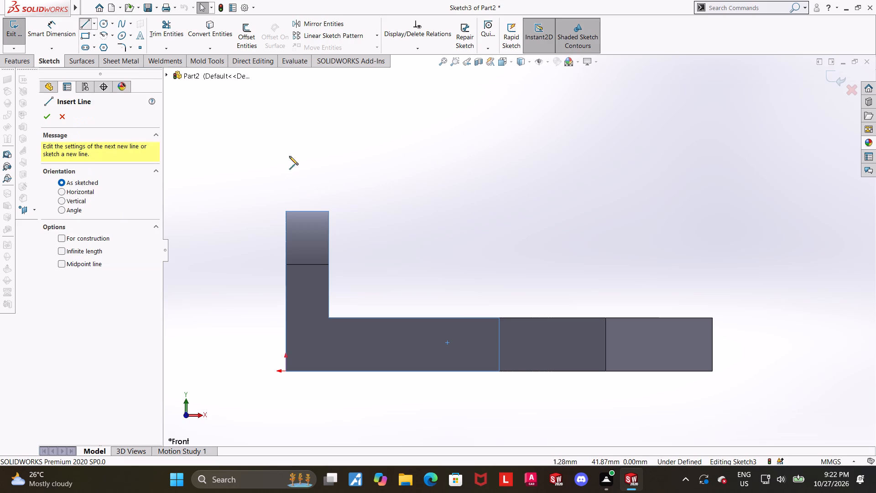
{"action": "left_click", "coordinate": [330, 211]}
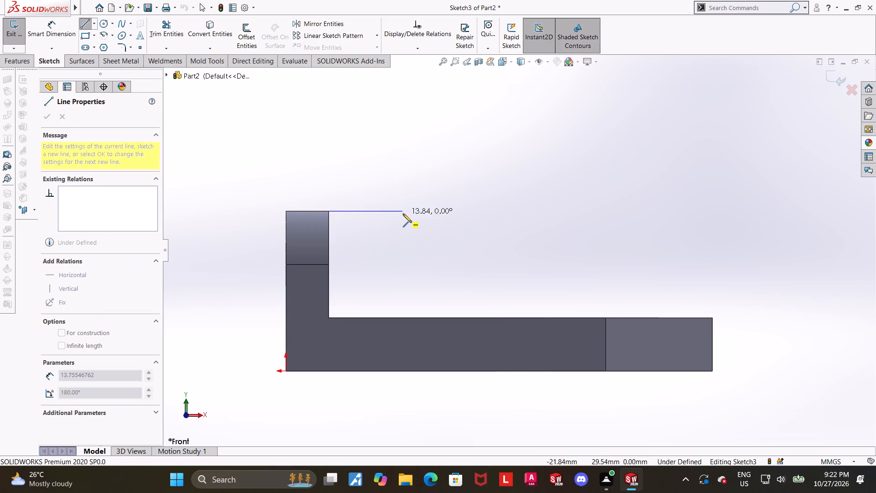
{"action": "left_click", "coordinate": [412, 214]}
{"action": "key", "text": "Escape"}
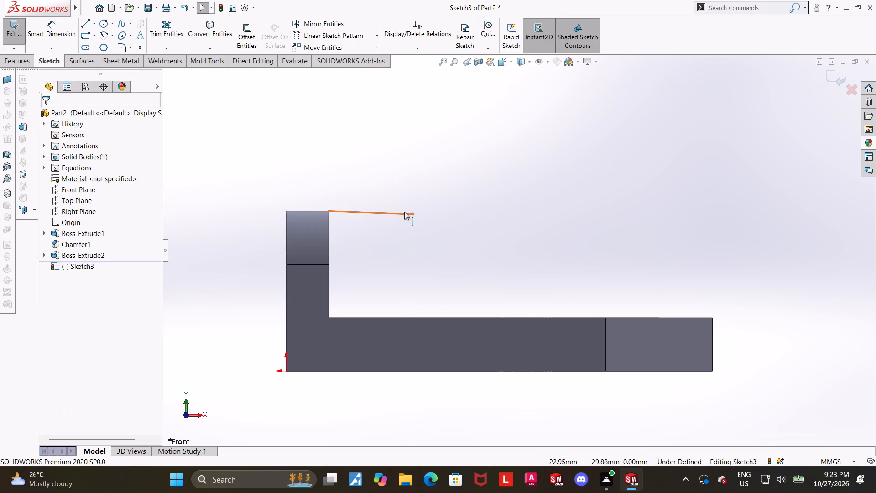
{"action": "left_click", "coordinate": [402, 212]}
{"action": "left_click", "coordinate": [428, 169]}
{"action": "key", "text": "Escape"}
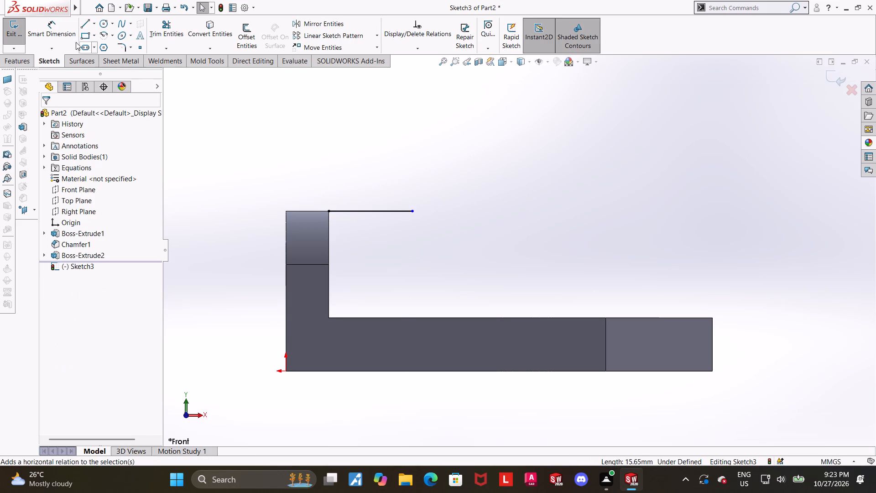
Close the profile into a rectangle about 21.2 mm high with lines down, across just below the plate's top edge, and back up.
{"action": "left_click", "coordinate": [83, 25]}
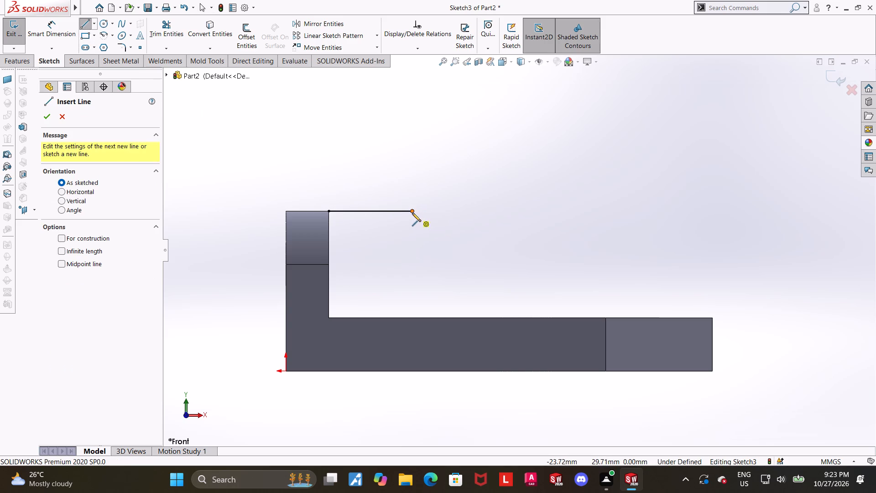
{"action": "left_click", "coordinate": [412, 213]}
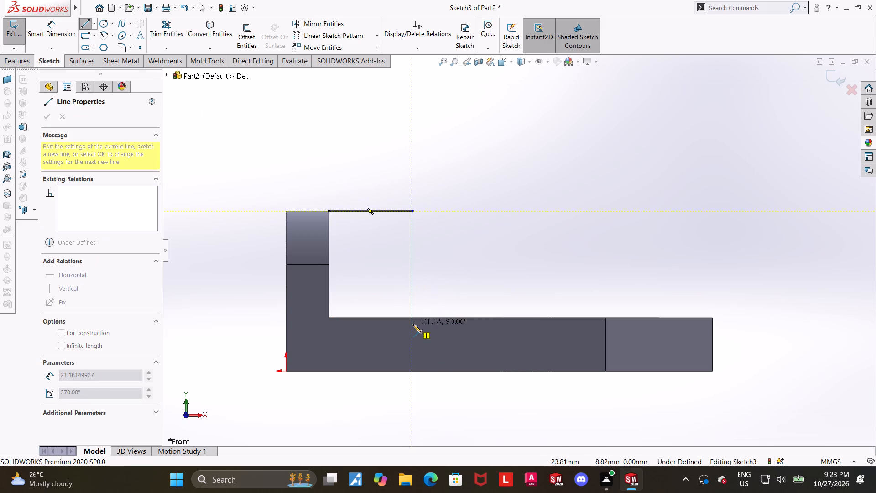
{"action": "left_click", "coordinate": [413, 324]}
{"action": "left_click", "coordinate": [328, 325]}
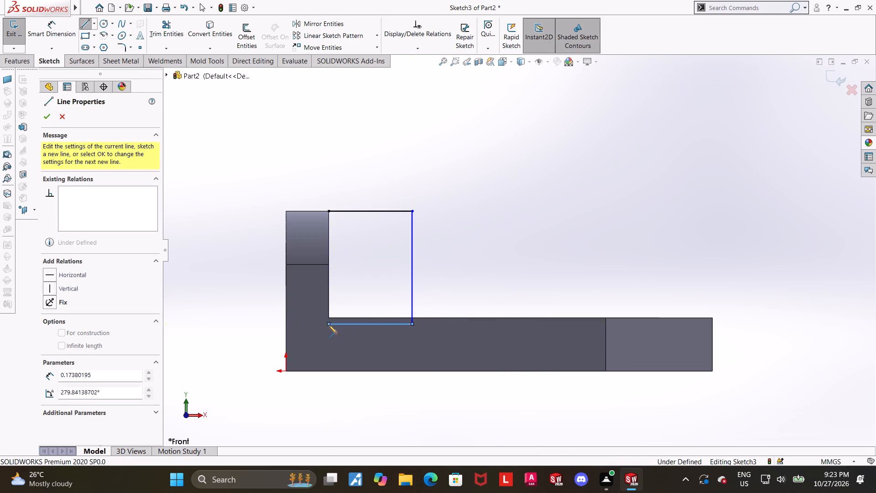
{"action": "left_click", "coordinate": [328, 210]}
{"action": "key", "text": "Escape"}
{"action": "key", "text": "Escape"}
Dimension the distance from the upright's outer edge to the rectangle's far vertical line at 25 mm.
{"action": "middle_click_drag", "start_coordinate": [465, 236], "coordinate": [439, 252]}
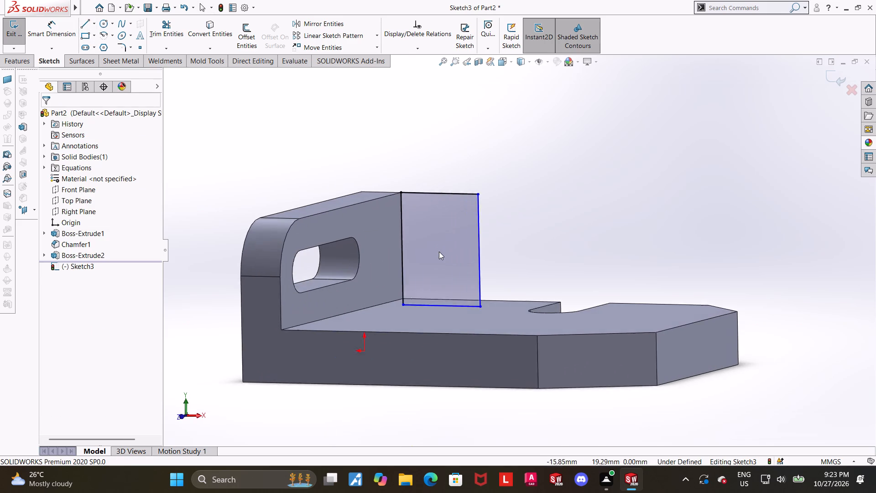
{"action": "middle_click_drag", "start_coordinate": [439, 252], "coordinate": [440, 251]}
{"action": "scroll", "coordinate": [494, 240], "scroll_direction": "up", "scroll_amount": 1}
{"action": "left_click", "coordinate": [508, 63]}
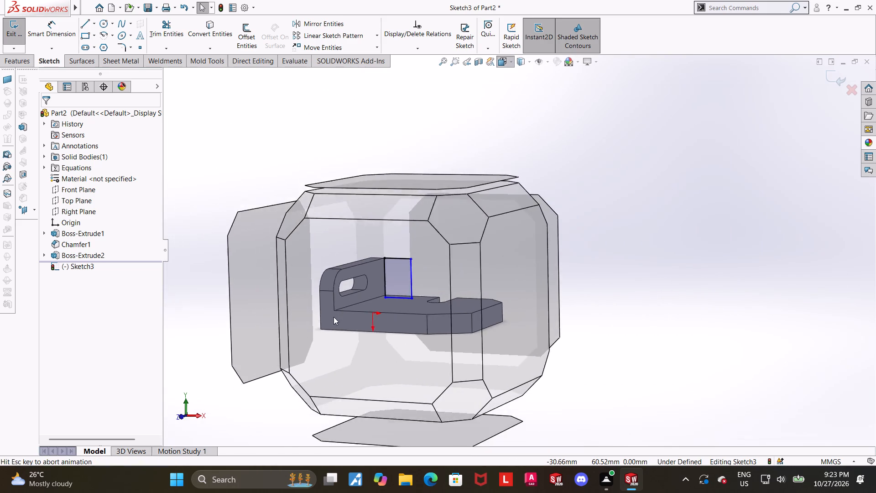
{"action": "left_click", "coordinate": [334, 317]}
{"action": "left_click", "coordinate": [57, 29]}
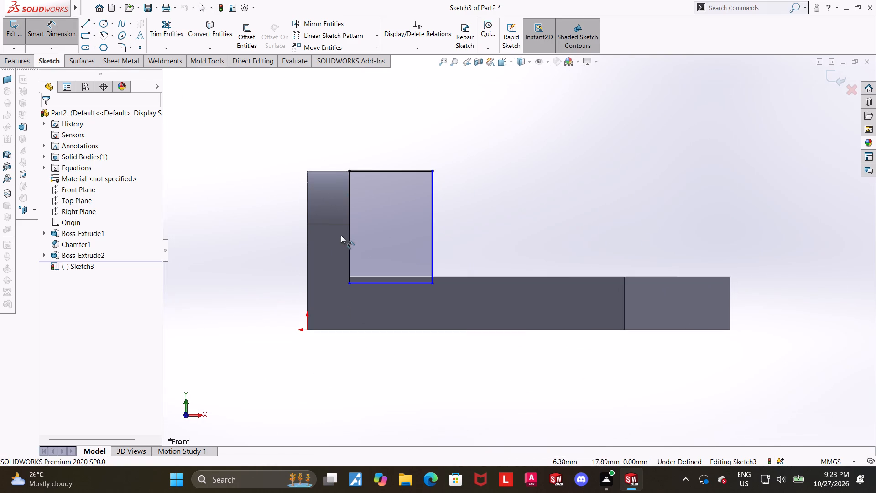
{"action": "left_click", "coordinate": [307, 205]}
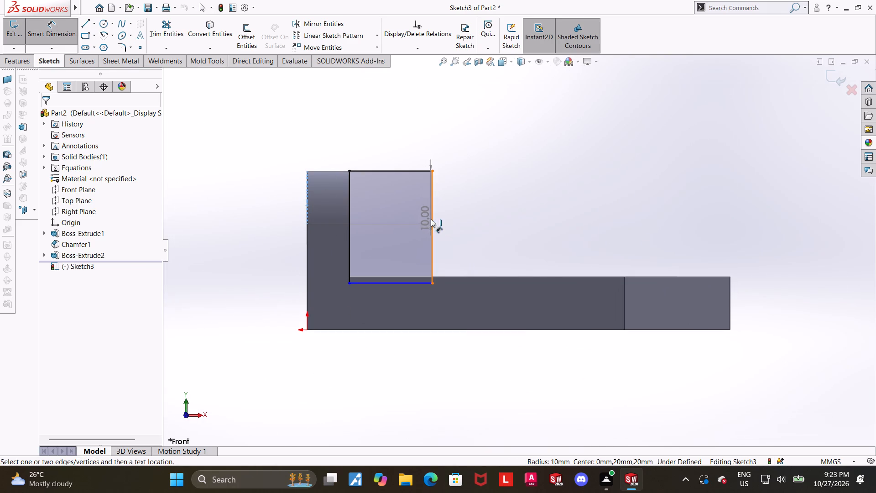
{"action": "left_click", "coordinate": [431, 219]}
{"action": "left_click", "coordinate": [408, 121]}
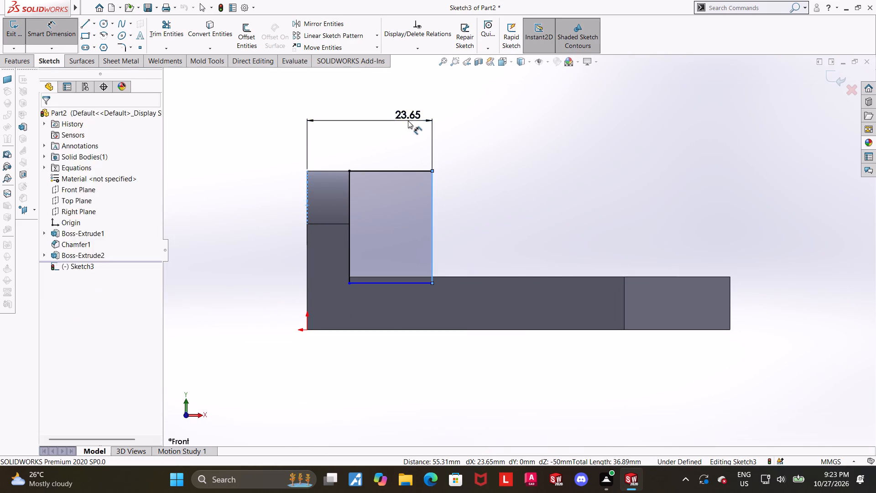
{"action": "type", "text": "25"}
{"action": "key", "text": "Return"}
{"action": "key", "text": "Escape"}
{"action": "key", "text": "Escape"}
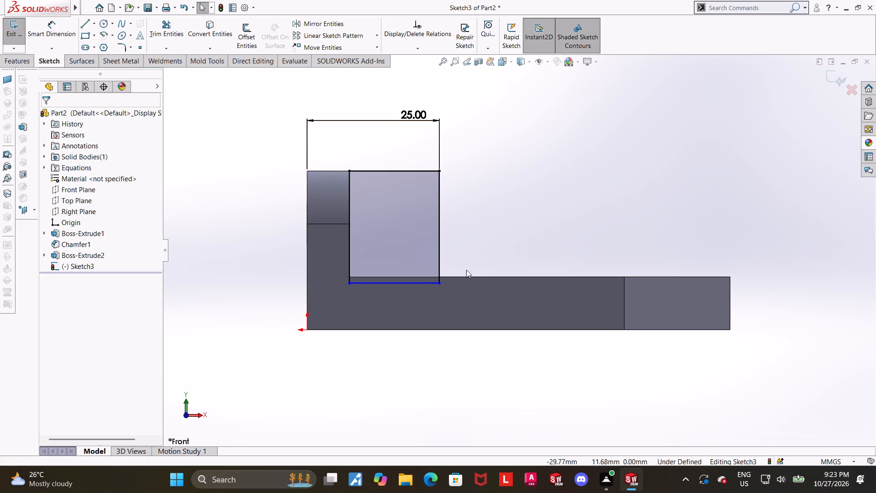
Make the rectangle's bottom line collinear with the plate's top edge and exit the sketch.
{"action": "left_click", "coordinate": [488, 258]}
{"action": "left_click", "coordinate": [474, 276]}
{"action": "left_click", "coordinate": [431, 283], "text": "ctrl"}
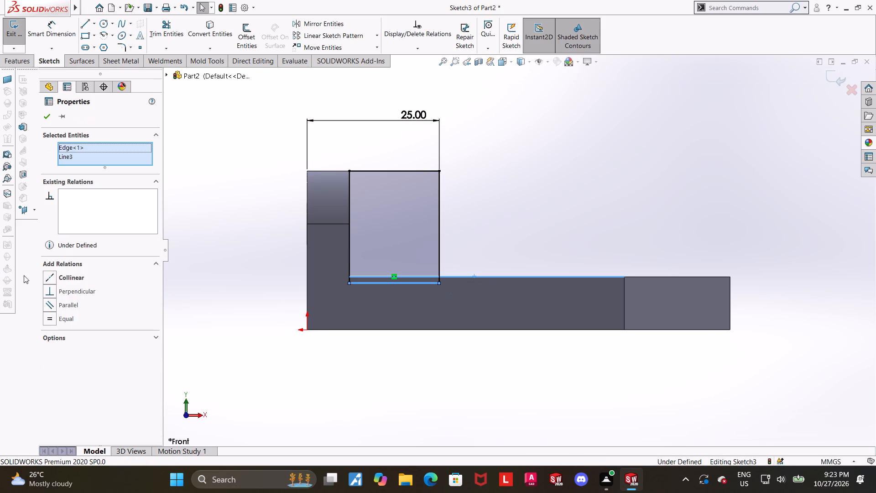
{"action": "left_click", "coordinate": [49, 277]}
{"action": "left_click", "coordinate": [520, 227]}
{"action": "middle_click_drag", "start_coordinate": [546, 231], "coordinate": [506, 256]}
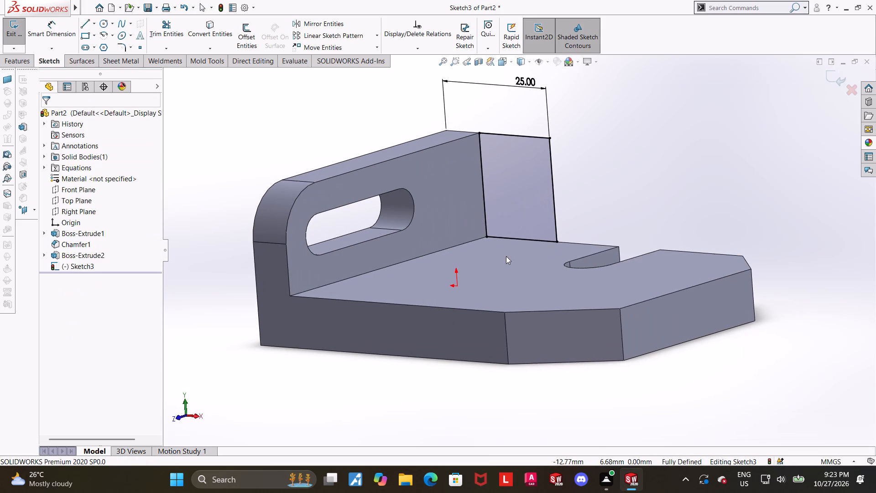
{"action": "left_click", "coordinate": [838, 74]}
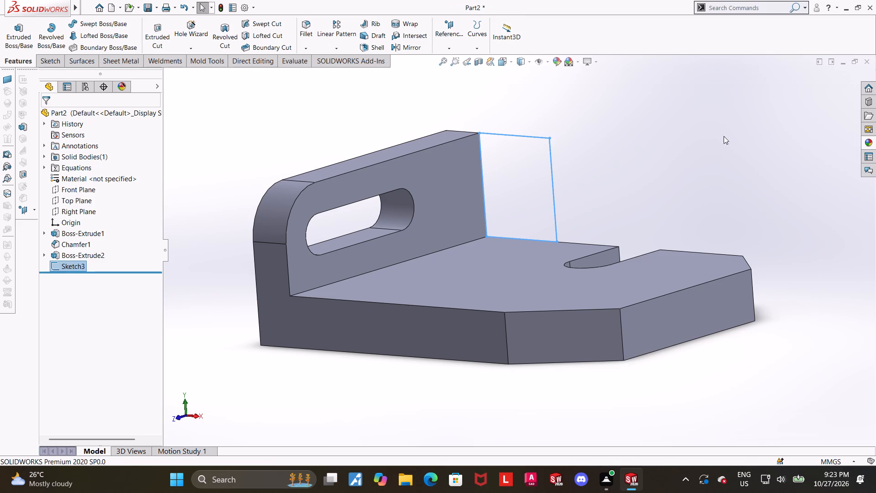
Extrude the rectangle 8 mm in the reversed direction, over the plate, merging it with the body.
{"action": "middle_click_drag", "start_coordinate": [705, 147], "coordinate": [693, 149]}
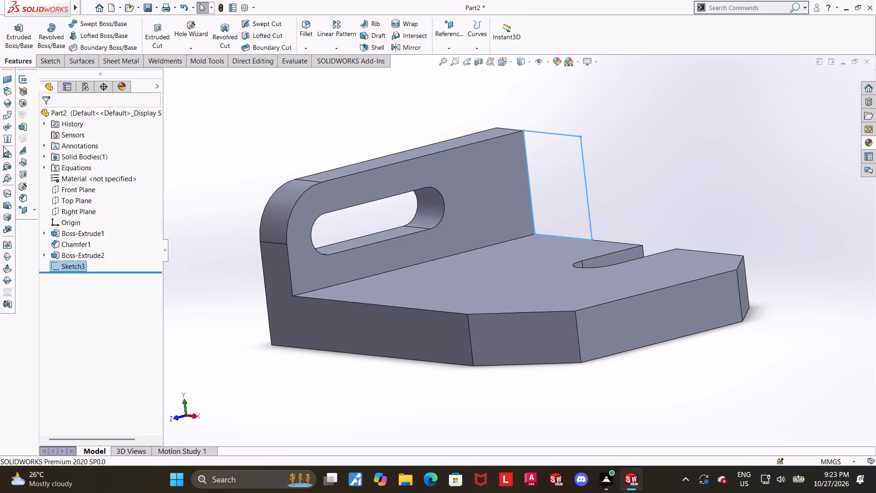
{"action": "left_click", "coordinate": [20, 41]}
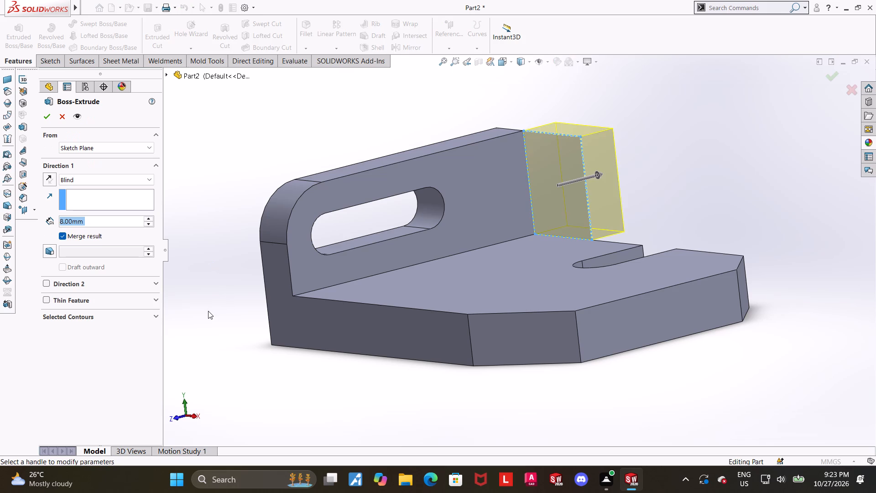
{"action": "left_click", "coordinate": [50, 183]}
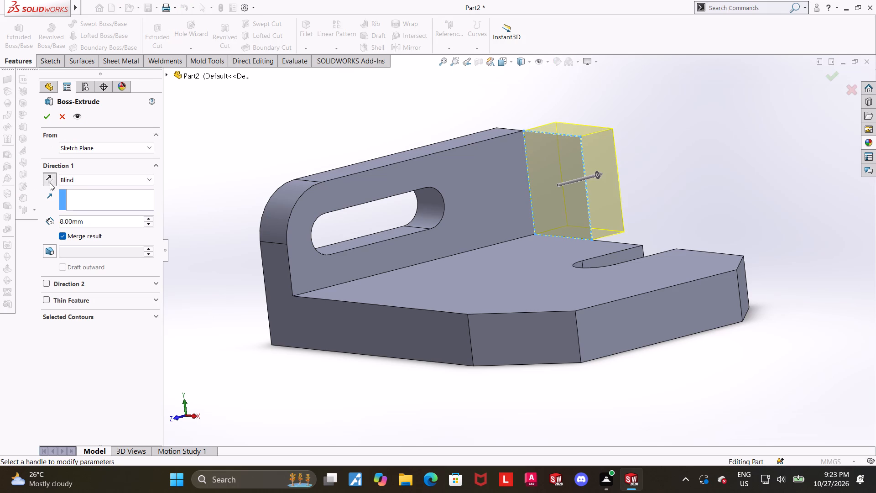
{"action": "left_click", "coordinate": [47, 113]}
{"action": "left_click", "coordinate": [536, 158]}
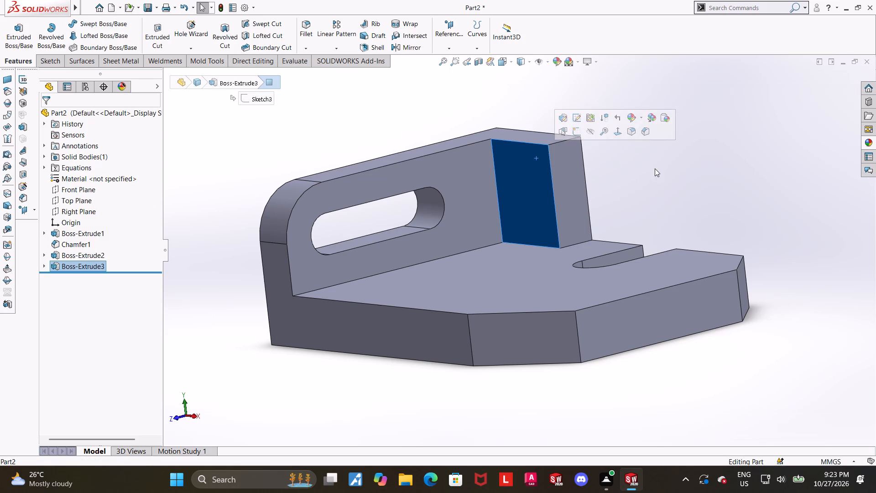
{"action": "left_click", "coordinate": [656, 168]}
Examine the new wall and its junction with the slotted upright from several angles, including the Right view.
{"action": "middle_click_drag", "start_coordinate": [640, 160], "coordinate": [646, 175]}
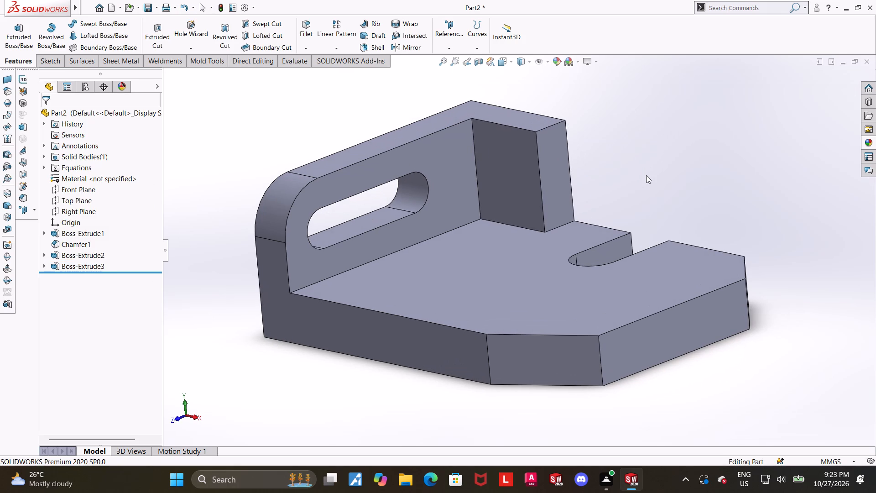
{"action": "scroll", "coordinate": [646, 175], "scroll_direction": "up", "scroll_amount": 1}
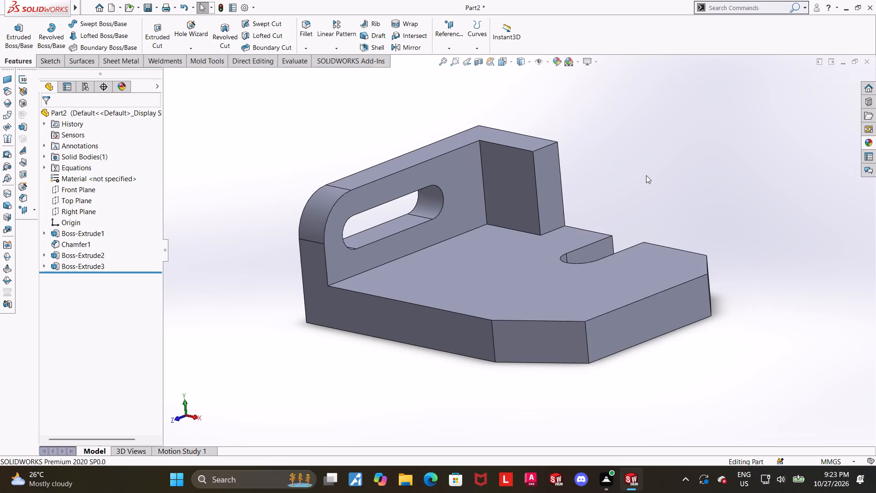
{"action": "scroll", "coordinate": [646, 175], "scroll_direction": "down", "scroll_amount": 1}
{"action": "middle_click_drag", "start_coordinate": [636, 177], "coordinate": [609, 196]}
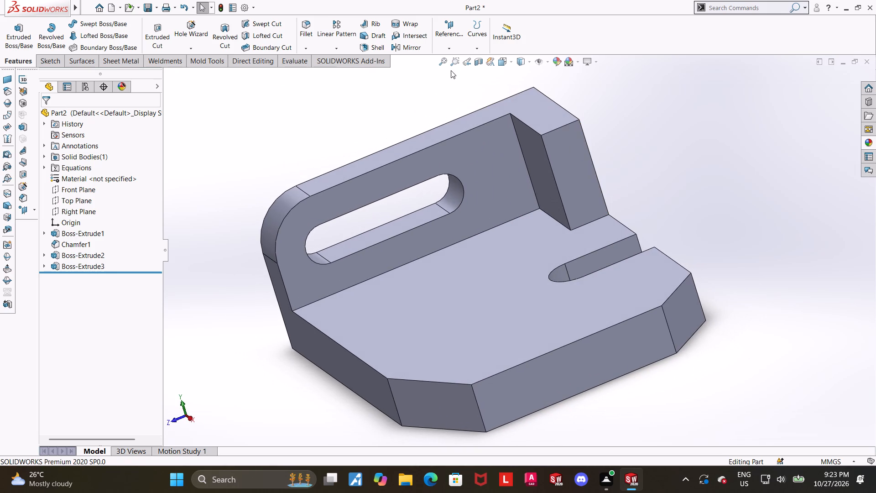
{"action": "left_click", "coordinate": [503, 63]}
{"action": "left_click", "coordinate": [444, 285]}
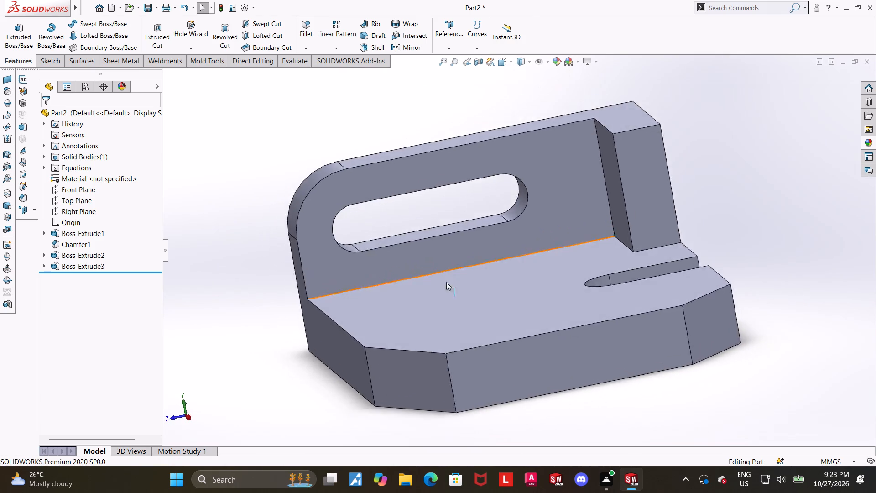
{"action": "scroll", "coordinate": [523, 272], "scroll_direction": "up", "scroll_amount": 2}
{"action": "scroll", "coordinate": [626, 174], "scroll_direction": "down", "scroll_amount": 2}
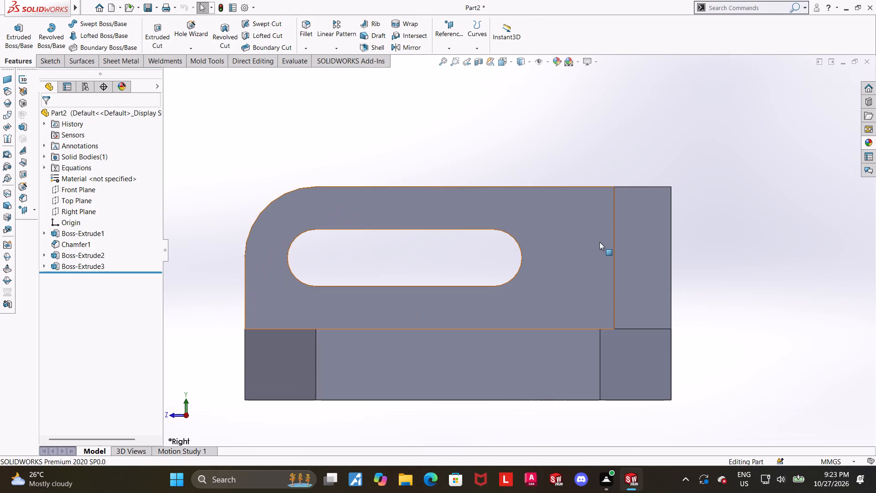
{"action": "scroll", "coordinate": [680, 300], "scroll_direction": "up", "scroll_amount": 2}
{"action": "middle_click_drag", "start_coordinate": [607, 301], "coordinate": [672, 332]}
{"action": "scroll", "coordinate": [652, 299], "scroll_direction": "up", "scroll_amount": 1}
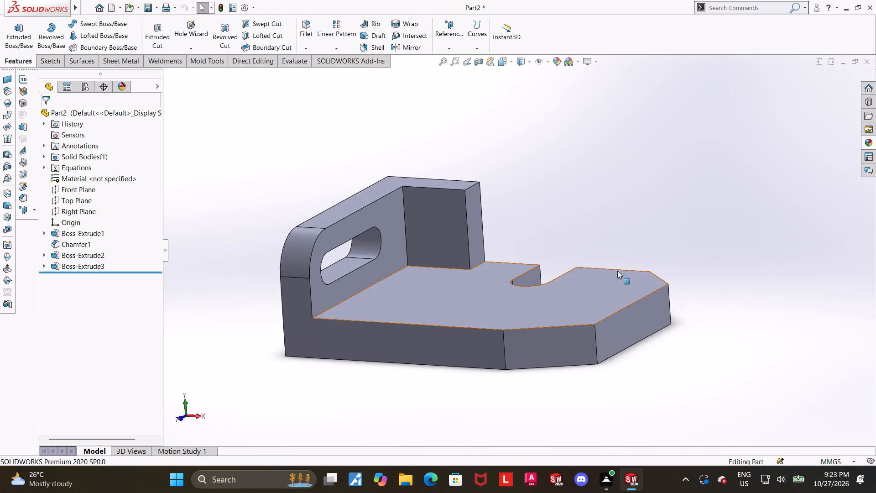
{"action": "scroll", "coordinate": [488, 181], "scroll_direction": "down", "scroll_amount": 2}
Chamfer the short top edge at the wall's free end by 10 mm at 45 degrees.
{"action": "left_click", "coordinate": [312, 46]}
{"action": "left_click", "coordinate": [314, 75]}
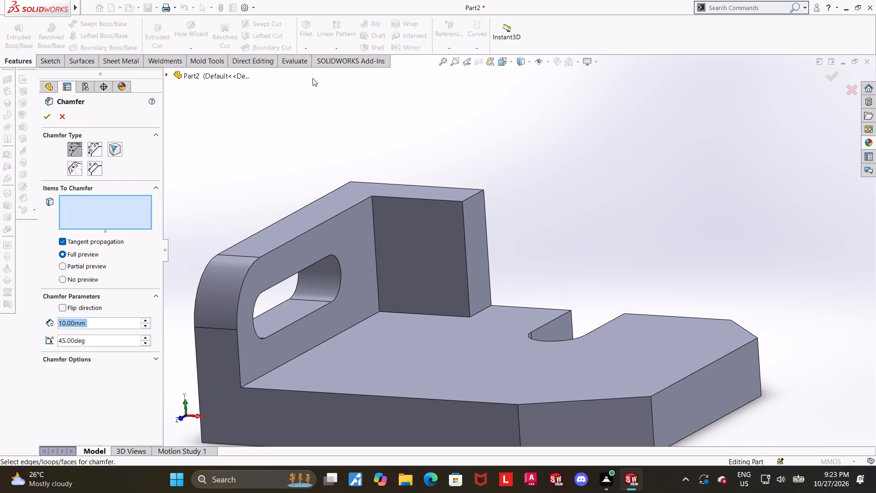
{"action": "scroll", "coordinate": [276, 181], "scroll_direction": "up", "scroll_amount": 1}
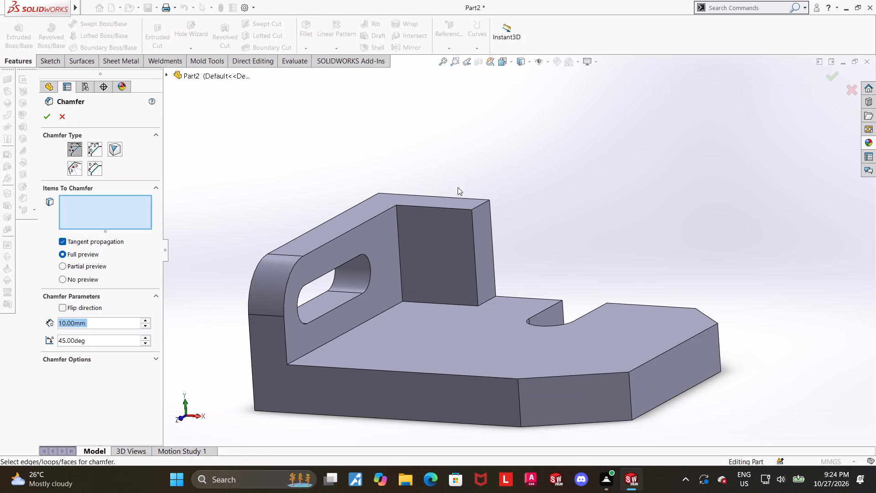
{"action": "left_click", "coordinate": [480, 205]}
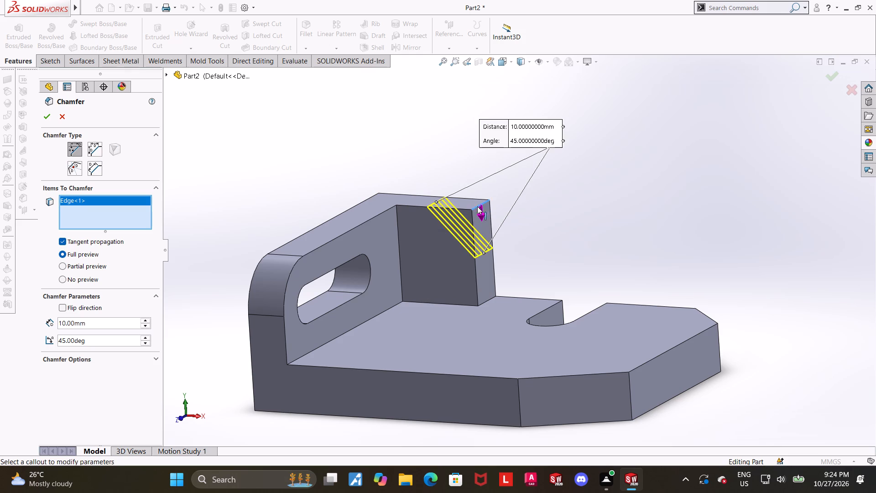
{"action": "left_click", "coordinate": [46, 114]}
{"action": "left_click", "coordinate": [656, 236]}
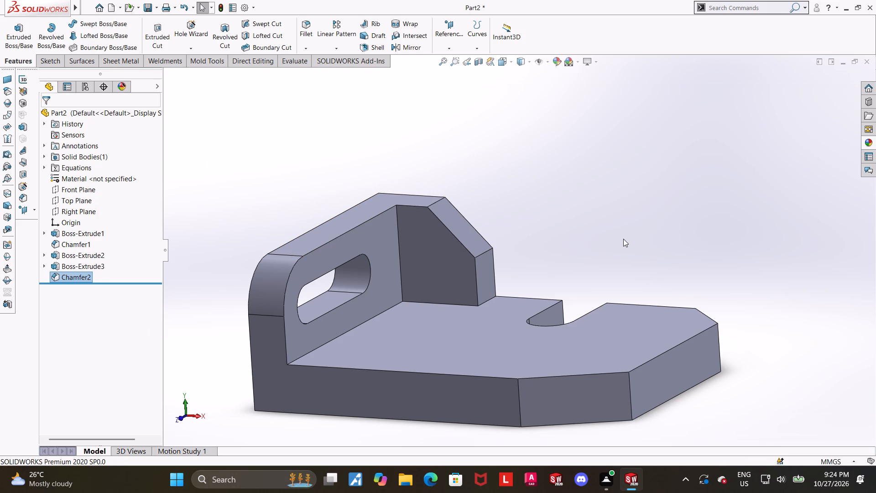
Start a sketch on the plate's top face and draw a circle about 7.2 mm in radius near the edge opposite the notch.
{"action": "scroll", "coordinate": [623, 239], "scroll_direction": "up", "scroll_amount": 1}
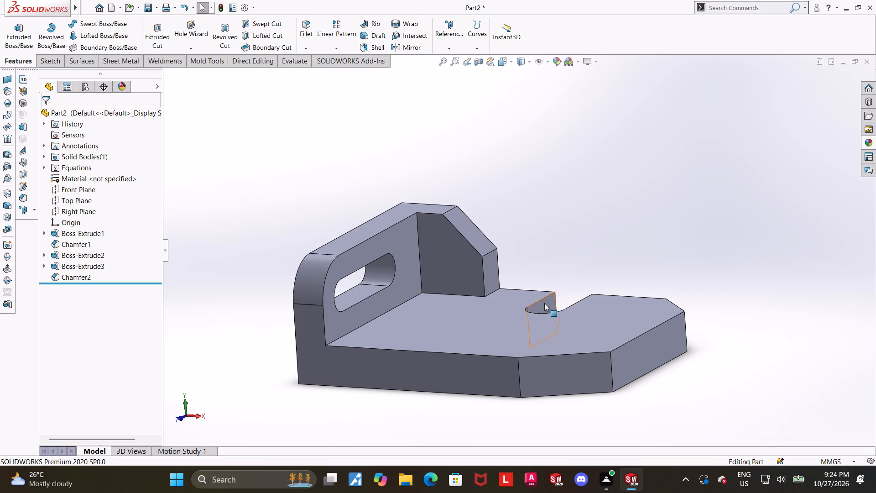
{"action": "left_click", "coordinate": [565, 256]}
{"action": "scroll", "coordinate": [553, 265], "scroll_direction": "up", "scroll_amount": 1}
{"action": "middle_click_drag", "start_coordinate": [553, 265], "coordinate": [568, 349]}
{"action": "left_click", "coordinate": [500, 353]}
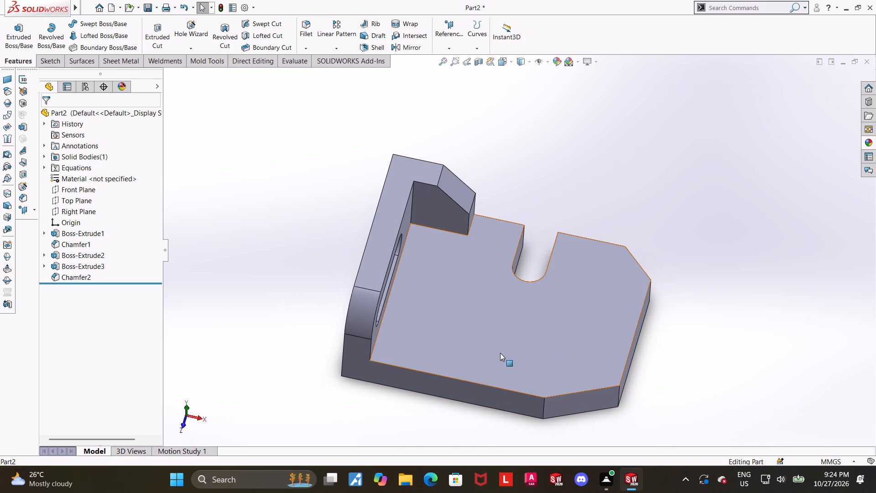
{"action": "left_click", "coordinate": [540, 326]}
{"action": "left_click", "coordinate": [70, 293]}
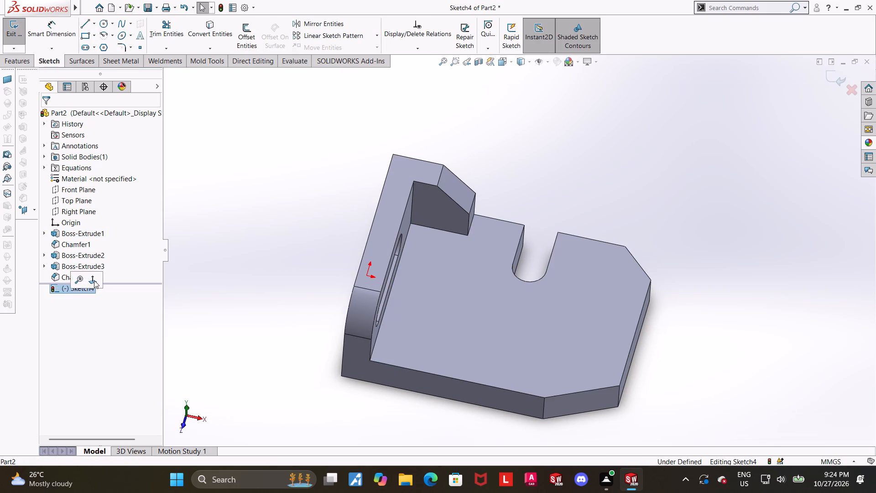
{"action": "left_click", "coordinate": [94, 280]}
{"action": "scroll", "coordinate": [625, 319], "scroll_direction": "up", "scroll_amount": 4}
{"action": "scroll", "coordinate": [635, 315], "scroll_direction": "down", "scroll_amount": 1}
{"action": "scroll", "coordinate": [600, 302], "scroll_direction": "down", "scroll_amount": 1}
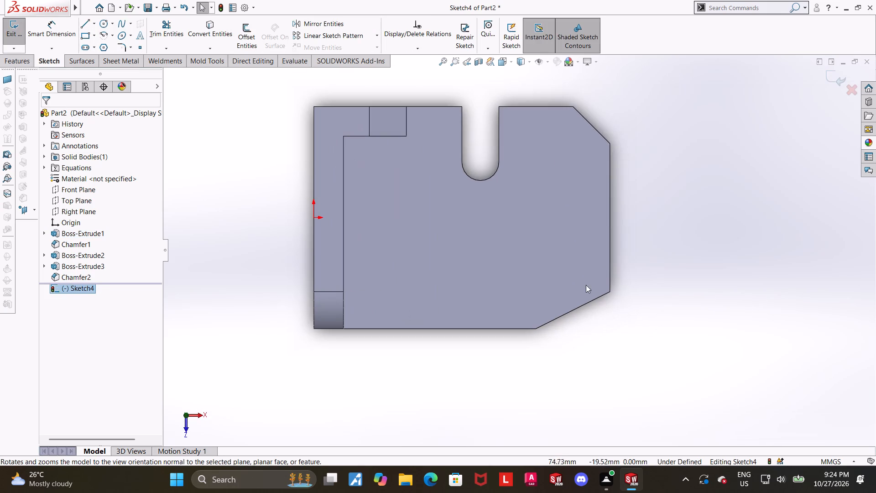
{"action": "left_click", "coordinate": [106, 23]}
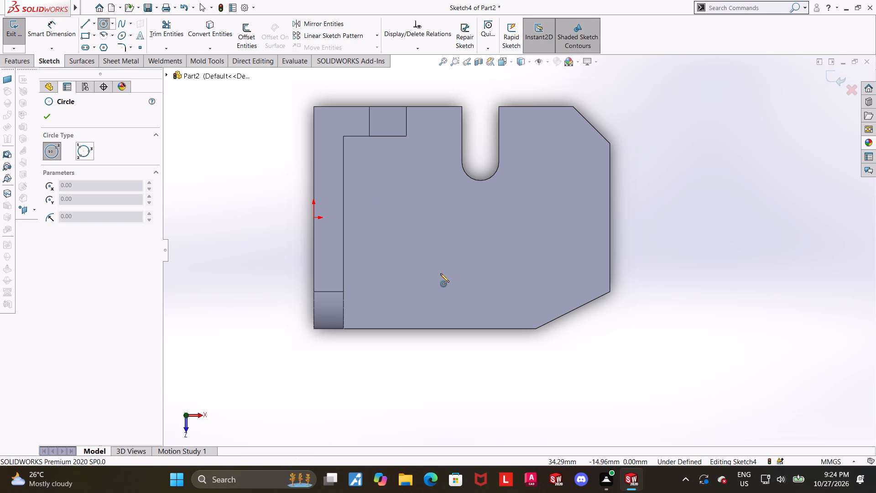
{"action": "left_click", "coordinate": [440, 275]}
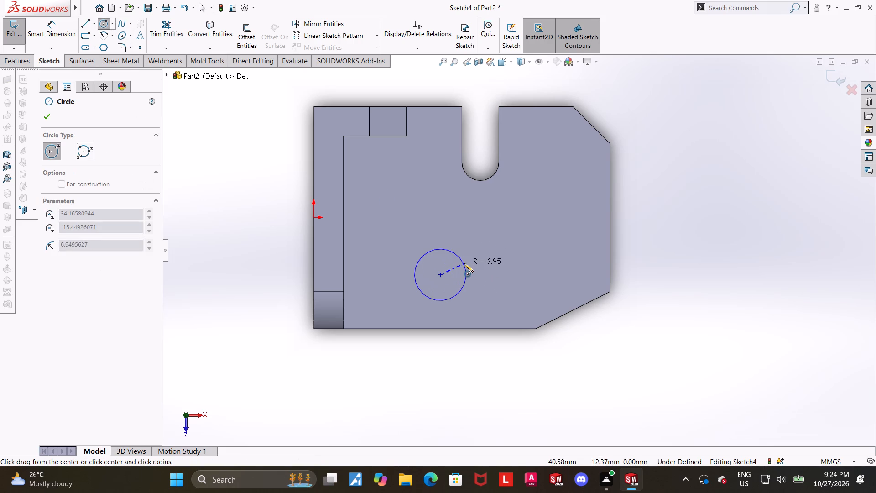
{"action": "left_click", "coordinate": [464, 263]}
{"action": "key", "text": "Escape"}
Dimension the circle's centre at 12 mm from the plate edge opposite the notch.
{"action": "left_click", "coordinate": [53, 28]}
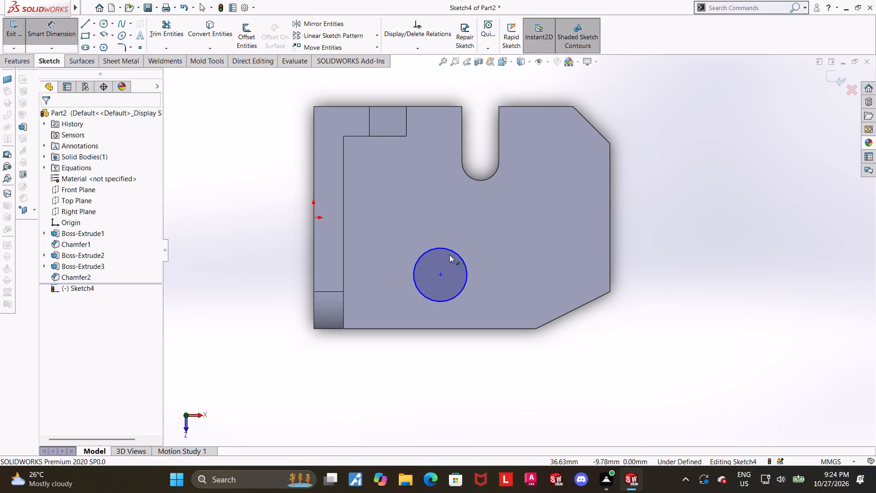
{"action": "left_click", "coordinate": [441, 278]}
{"action": "left_click", "coordinate": [450, 328]}
{"action": "left_click", "coordinate": [605, 328]}
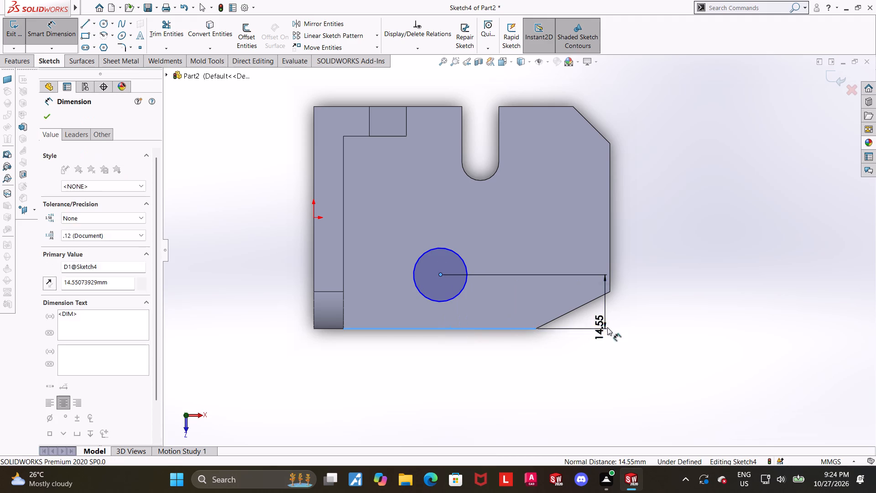
{"action": "type", "text": "12"}
{"action": "key", "text": "Return"}
{"action": "key", "text": "Escape"}
{"action": "key", "text": "Escape"}
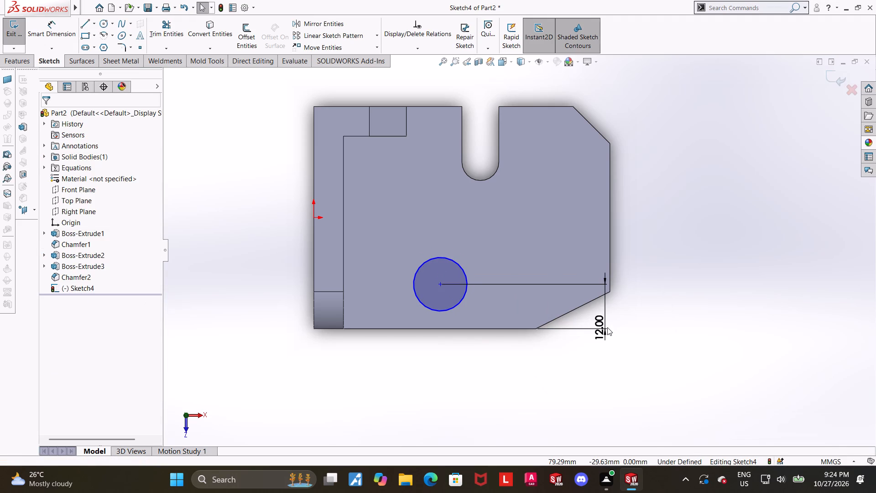
{"action": "left_click", "coordinate": [675, 320]}
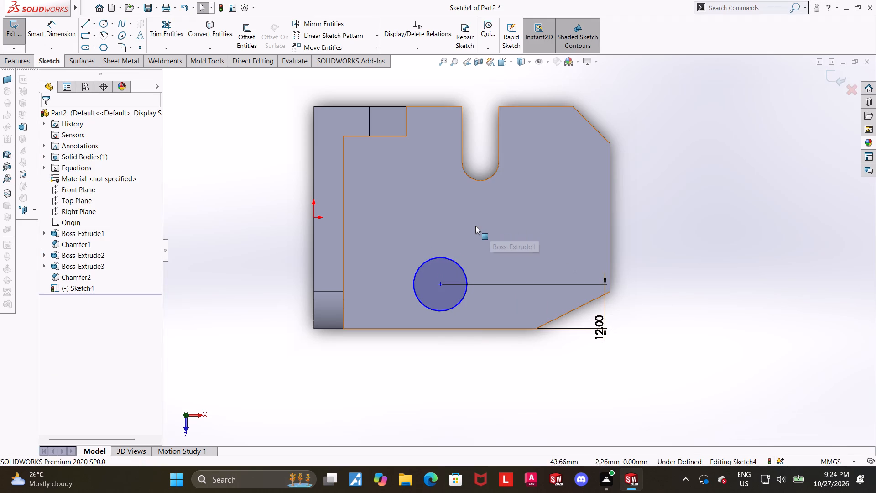
Draw three connected lines from one side of the circle straight to the plate edge, along it, and back to the circle's other side.
{"action": "left_click", "coordinate": [86, 24]}
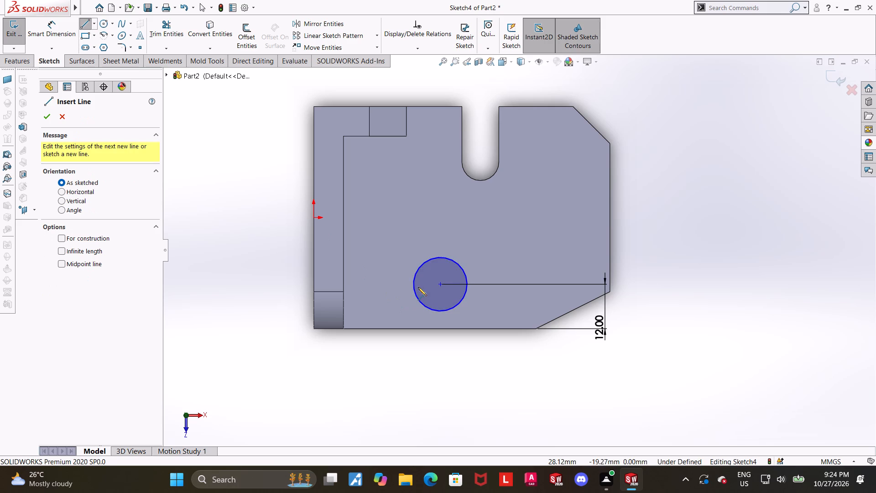
{"action": "left_click", "coordinate": [415, 284]}
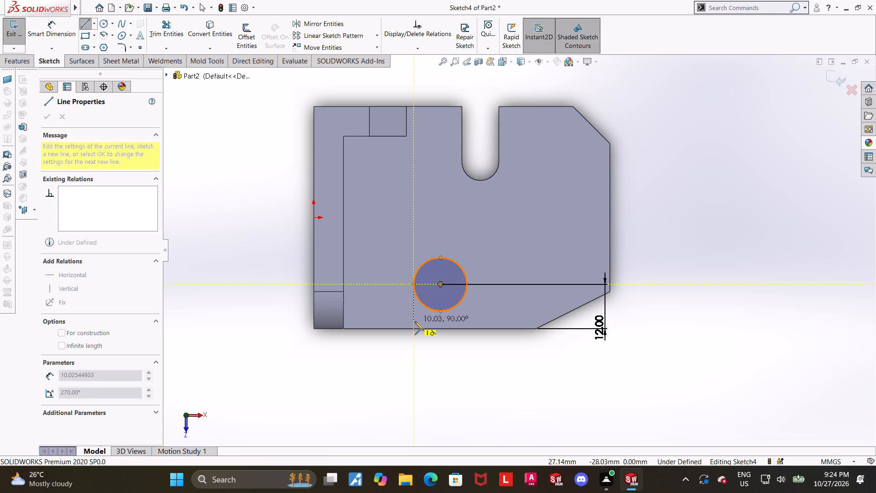
{"action": "left_click", "coordinate": [415, 329]}
{"action": "left_click", "coordinate": [468, 330]}
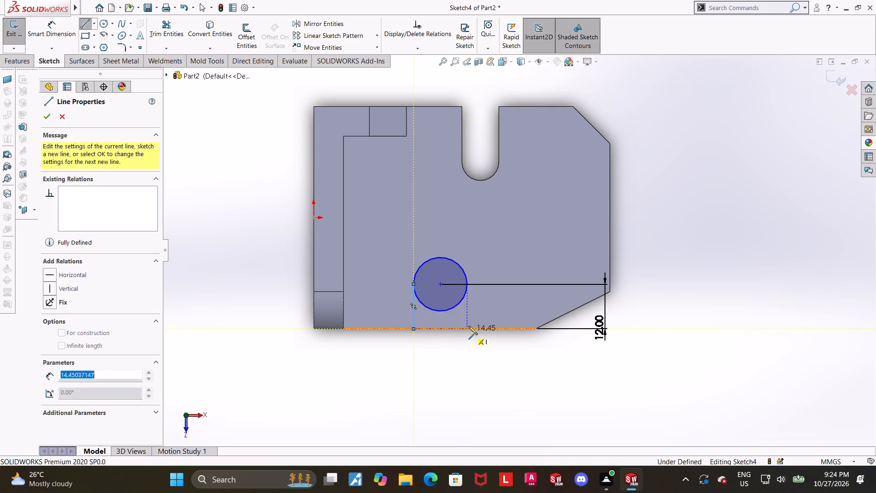
{"action": "left_click", "coordinate": [467, 286]}
{"action": "key", "text": "Escape"}
{"action": "key", "text": "Escape"}
{"action": "key", "text": "Escape"}
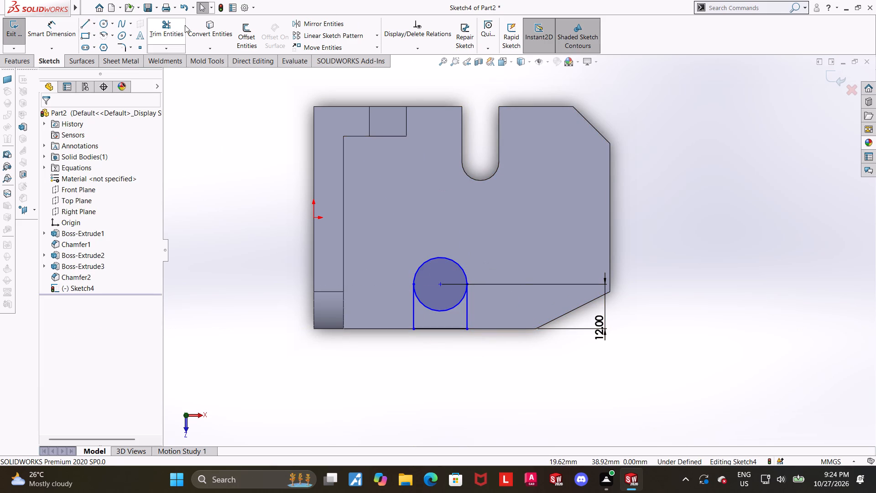
Trim the half of the circle between the two side lines to leave a round-ended slot profile.
{"action": "left_click", "coordinate": [183, 26]}
{"action": "scroll", "coordinate": [436, 294], "scroll_direction": "down", "scroll_amount": 2}
{"action": "left_click_drag", "start_coordinate": [447, 292], "coordinate": [447, 317]}
{"action": "key", "text": "Escape"}
{"action": "key", "text": "Escape"}
{"action": "key", "text": "Escape"}
{"action": "scroll", "coordinate": [594, 320], "scroll_direction": "up", "scroll_amount": 1}
{"action": "left_click", "coordinate": [608, 356]}
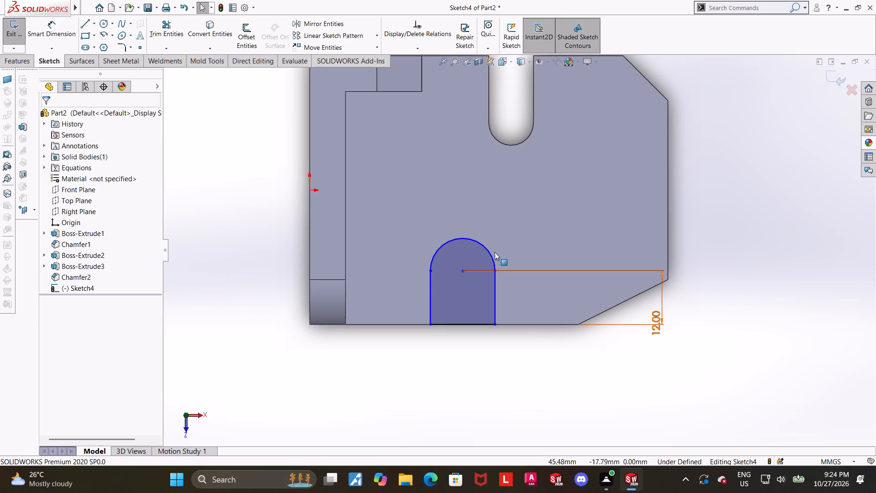
Dimension the slot profile's arc with a radius of 7 mm.
{"action": "left_click", "coordinate": [48, 26]}
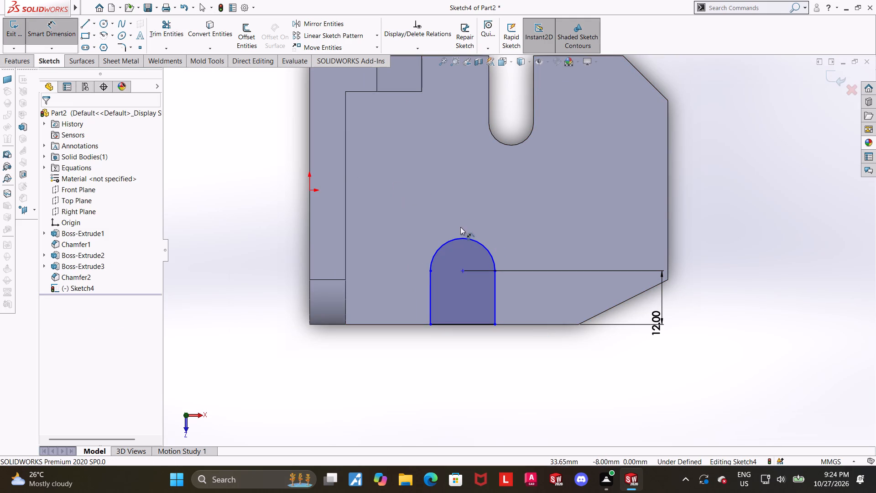
{"action": "left_click", "coordinate": [464, 240]}
{"action": "left_click", "coordinate": [504, 203]}
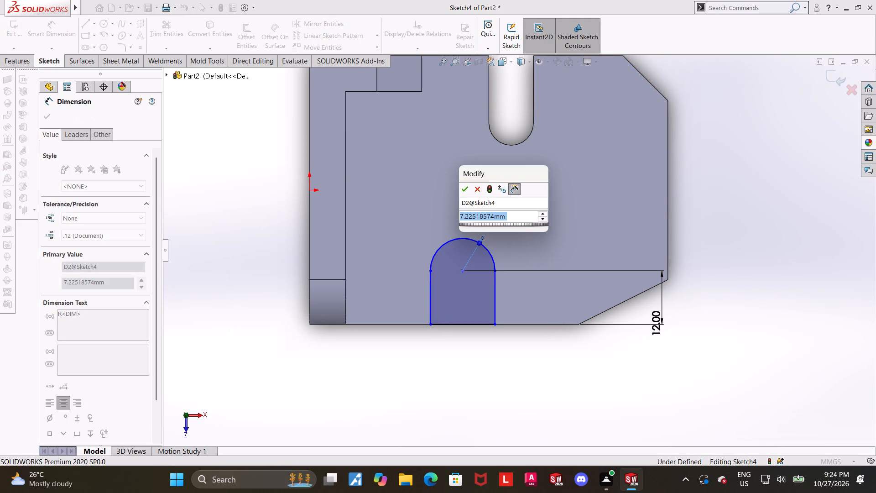
{"action": "key", "text": "7"}
{"action": "key", "text": "Return"}
{"action": "key", "text": "Escape"}
{"action": "key", "text": "Escape"}
{"action": "left_click", "coordinate": [530, 365]}
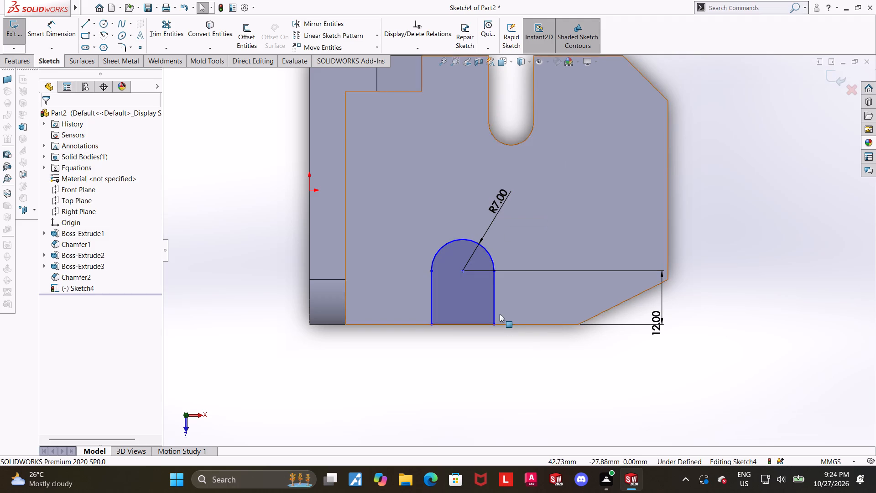
Dimension the slot profile's arc centre at 35 mm from the origin along the plate's length.
{"action": "scroll", "coordinate": [521, 331], "scroll_direction": "up", "scroll_amount": 2}
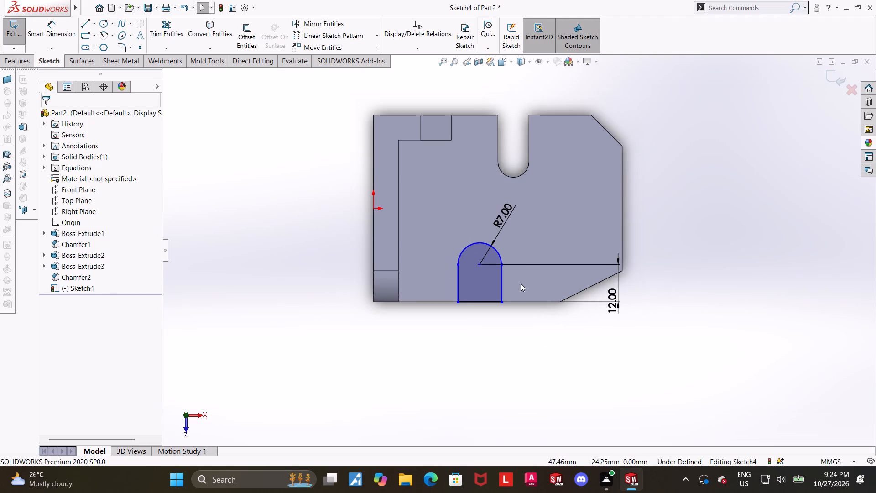
{"action": "scroll", "coordinate": [521, 283], "scroll_direction": "down", "scroll_amount": 1}
{"action": "left_click", "coordinate": [54, 34]}
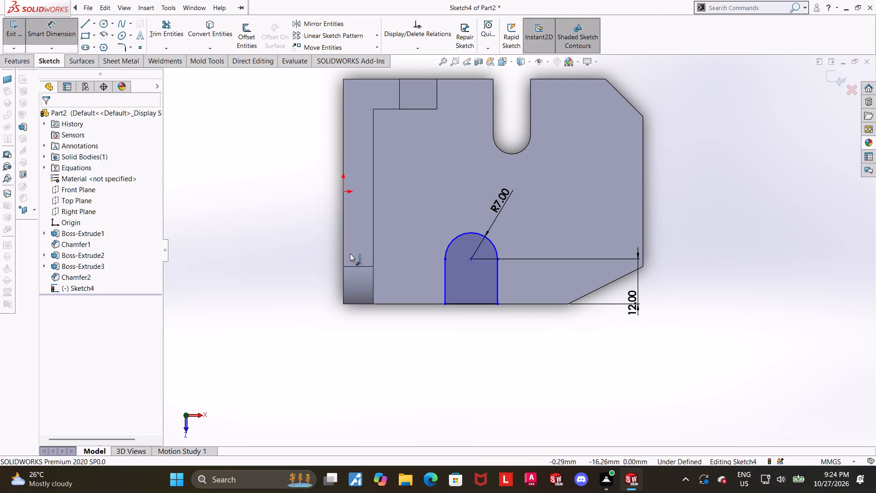
{"action": "left_click", "coordinate": [344, 193]}
{"action": "left_click", "coordinate": [471, 257]}
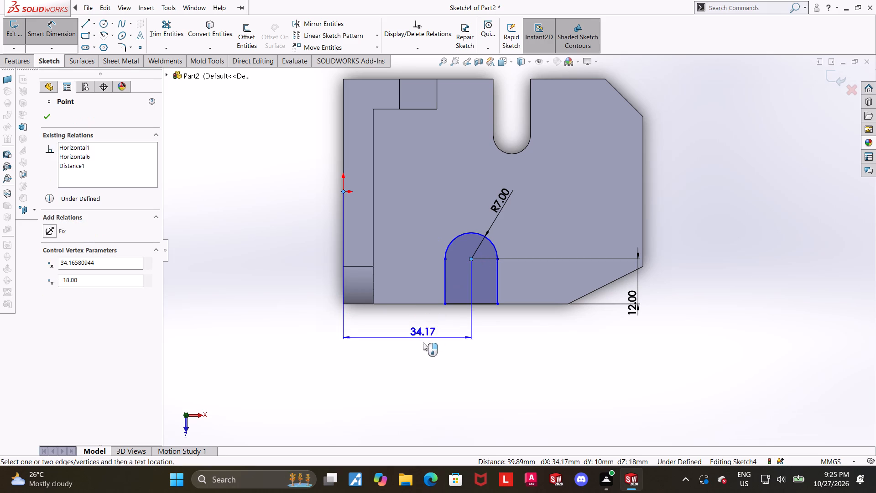
{"action": "left_click", "coordinate": [422, 346]}
{"action": "type", "text": "35"}
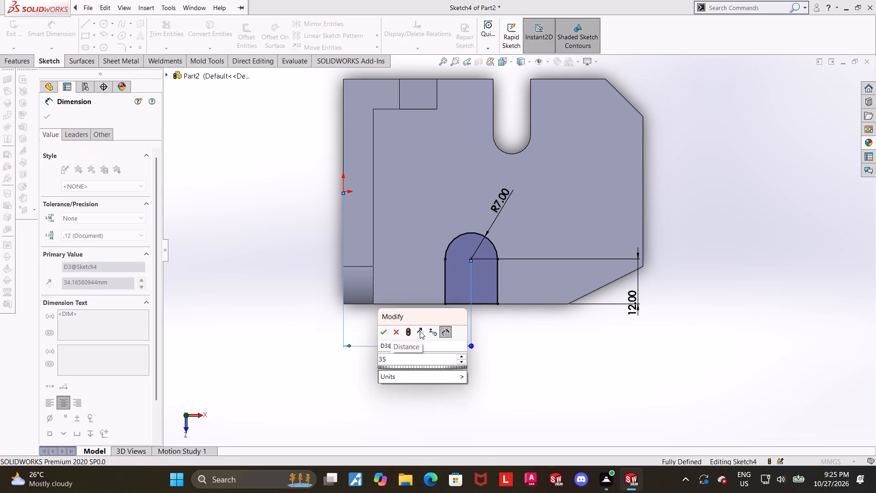
{"action": "key", "text": "Return"}
{"action": "key", "text": "Escape"}
{"action": "left_click", "coordinate": [560, 368]}
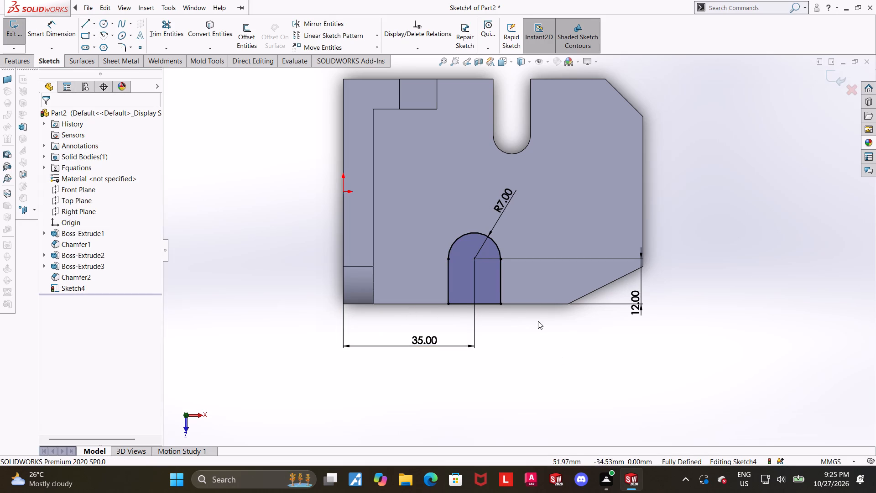
Examine the round-ended profile's placement on the plate from the top, the front and tilted angles.
{"action": "middle_click_drag", "start_coordinate": [538, 321], "coordinate": [535, 176]}
{"action": "scroll", "coordinate": [552, 196], "scroll_direction": "down", "scroll_amount": 1}
{"action": "middle_click_drag", "start_coordinate": [552, 196], "coordinate": [537, 285]}
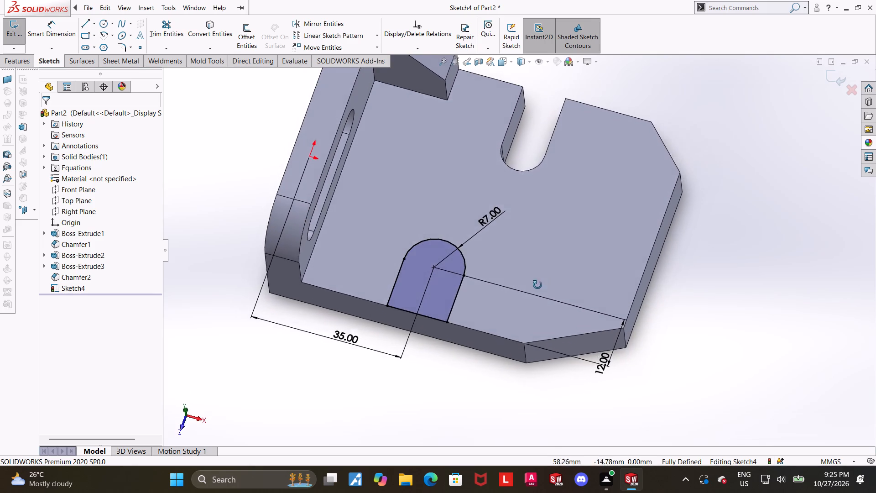
{"action": "middle_click_drag", "start_coordinate": [537, 285], "coordinate": [574, 314]}
{"action": "left_click", "coordinate": [729, 195]}
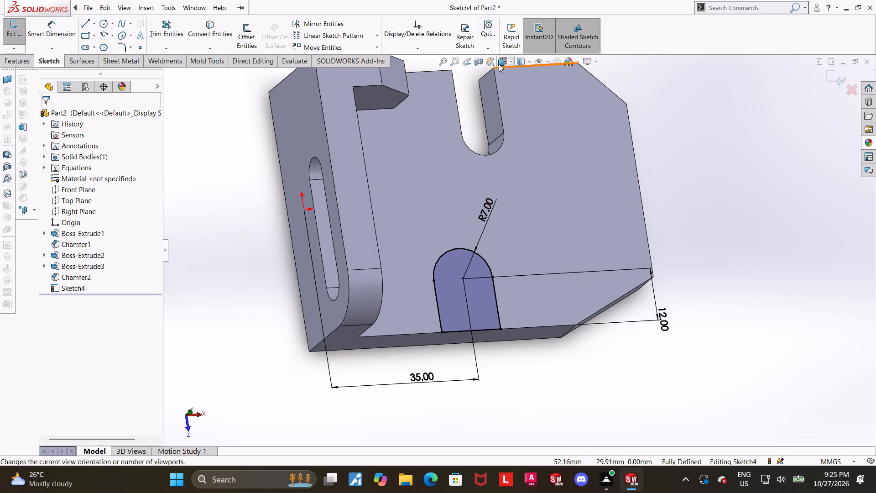
{"action": "left_click", "coordinate": [499, 64]}
{"action": "left_click", "coordinate": [475, 237]}
{"action": "scroll", "coordinate": [698, 347], "scroll_direction": "up", "scroll_amount": 2}
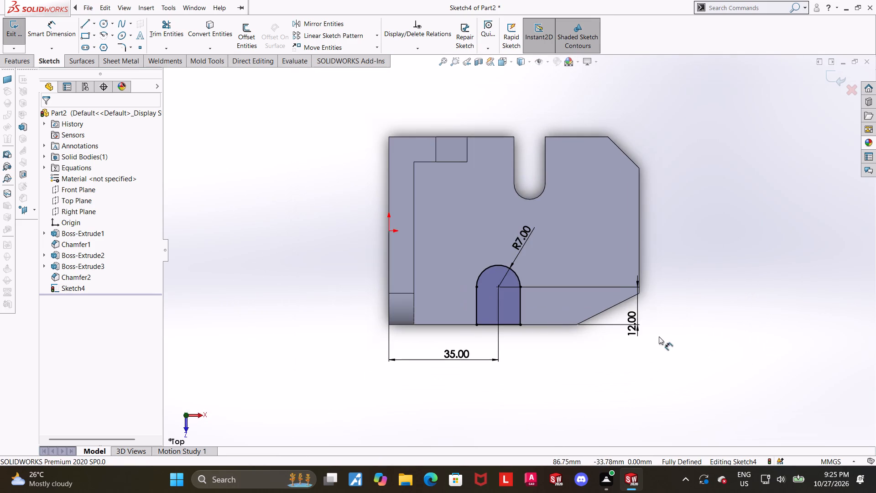
{"action": "scroll", "coordinate": [659, 336], "scroll_direction": "down", "scroll_amount": 2}
{"action": "scroll", "coordinate": [516, 301], "scroll_direction": "down", "scroll_amount": 1}
{"action": "scroll", "coordinate": [502, 298], "scroll_direction": "up", "scroll_amount": 1}
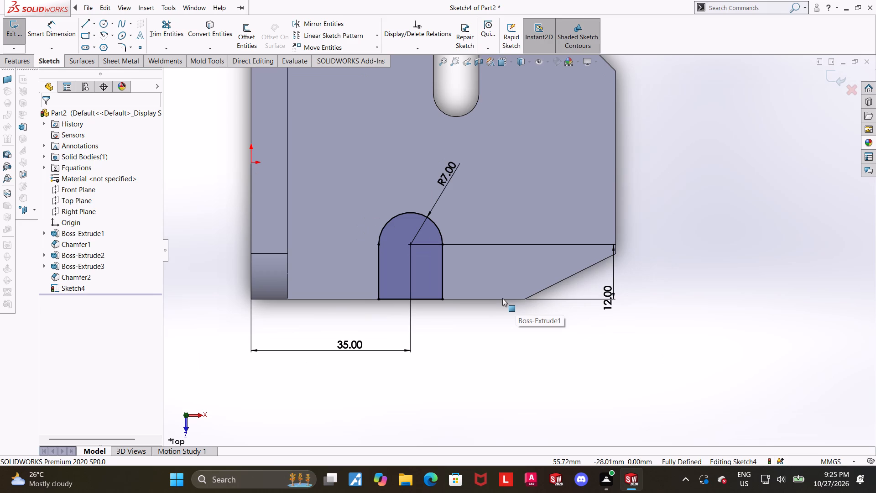
{"action": "scroll", "coordinate": [502, 298], "scroll_direction": "down", "scroll_amount": 1}
{"action": "scroll", "coordinate": [502, 298], "scroll_direction": "up", "scroll_amount": 3}
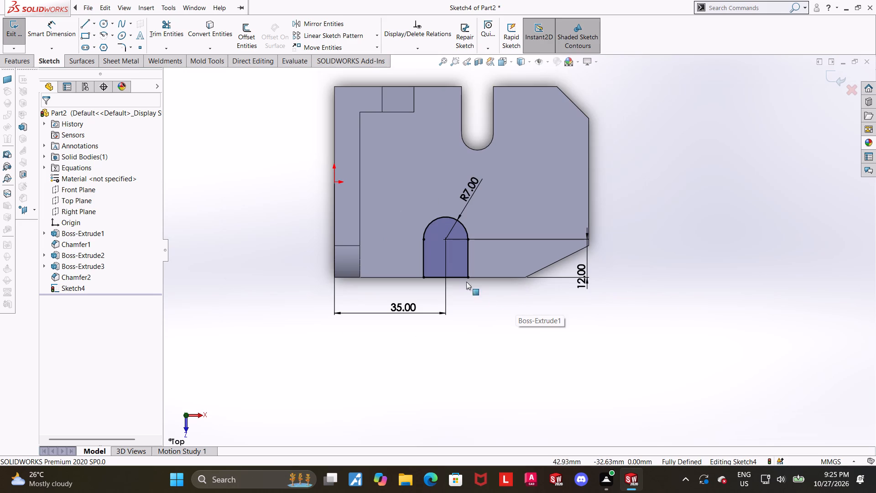
{"action": "scroll", "coordinate": [428, 237], "scroll_direction": "down", "scroll_amount": 1}
{"action": "scroll", "coordinate": [428, 237], "scroll_direction": "up", "scroll_amount": 1}
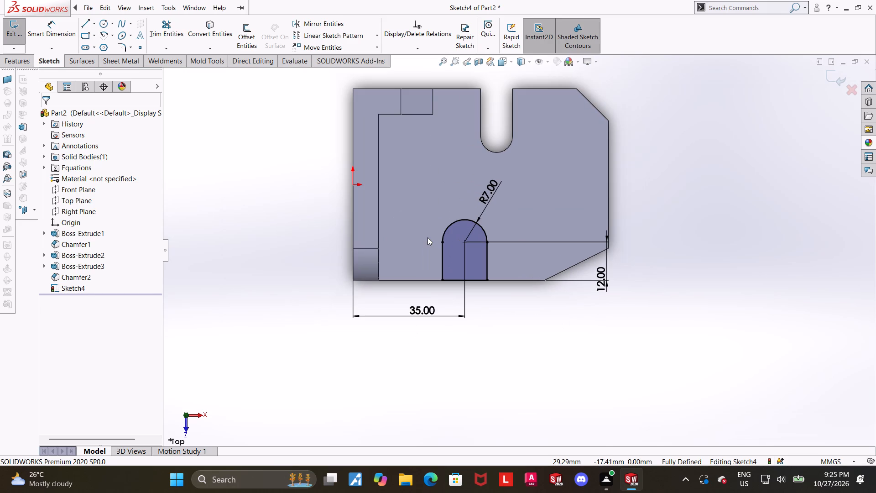
{"action": "scroll", "coordinate": [522, 265], "scroll_direction": "down", "scroll_amount": 1}
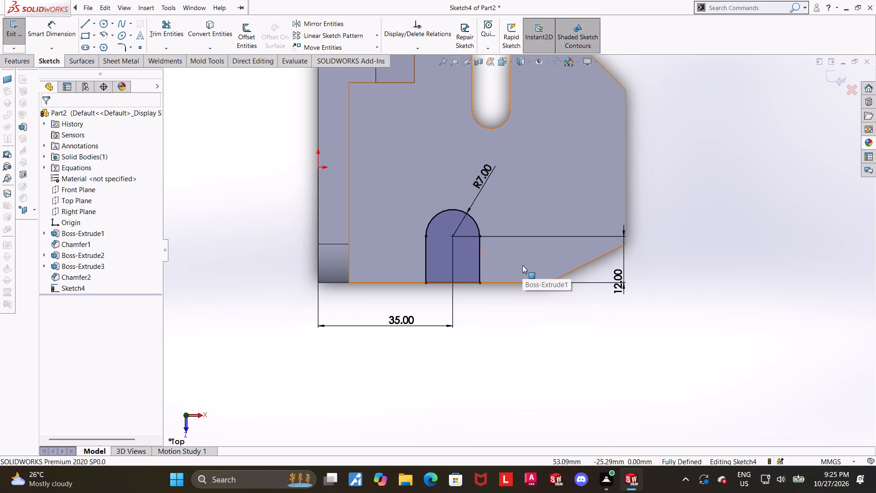
{"action": "scroll", "coordinate": [522, 265], "scroll_direction": "up", "scroll_amount": 1}
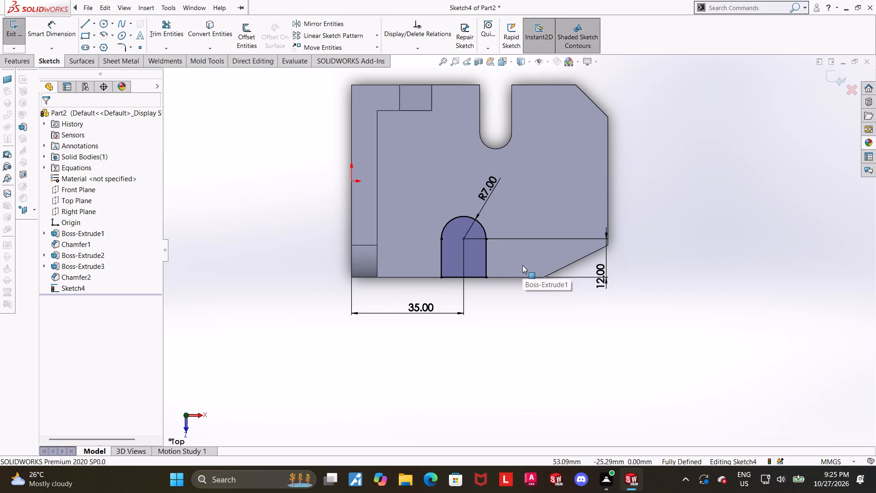
{"action": "scroll", "coordinate": [522, 265], "scroll_direction": "down", "scroll_amount": 1}
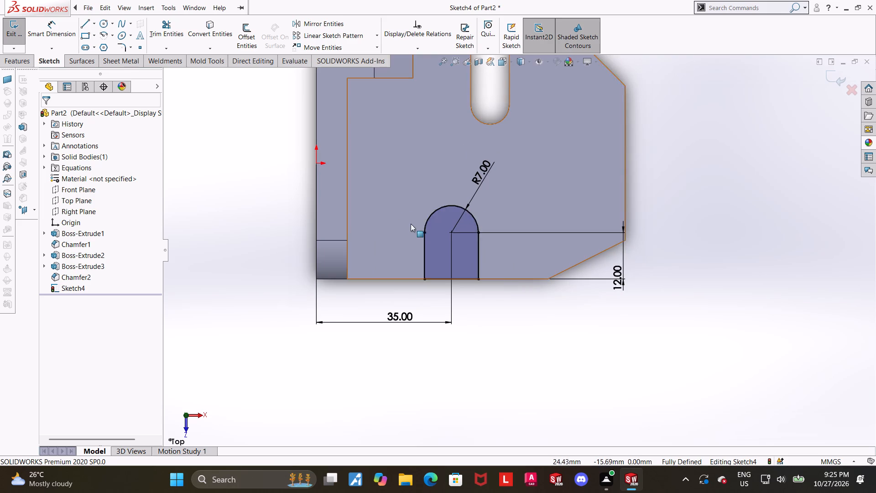
{"action": "middle_click_drag", "start_coordinate": [475, 277], "coordinate": [469, 129]}
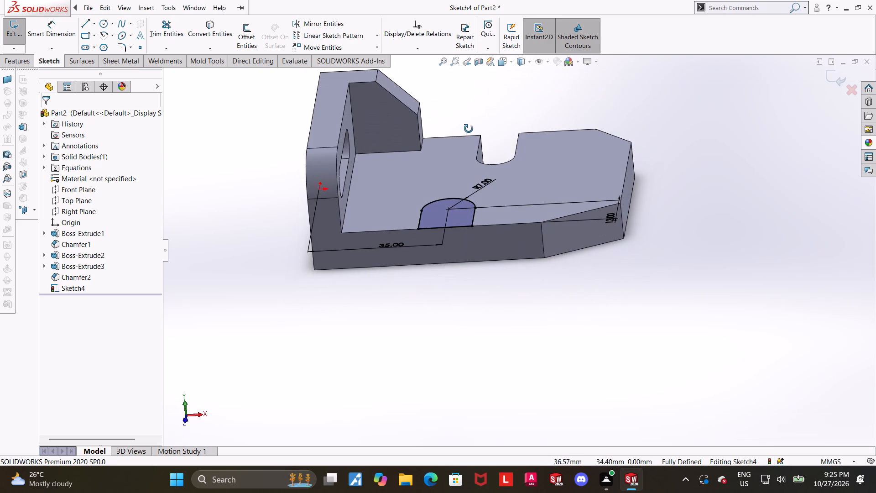
{"action": "middle_click_drag", "start_coordinate": [469, 129], "coordinate": [475, 136]}
{"action": "left_click", "coordinate": [500, 63]}
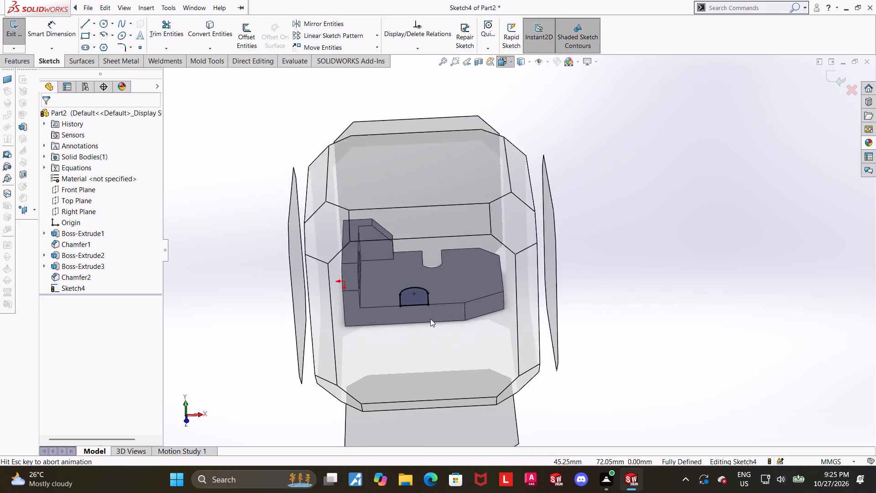
{"action": "left_click", "coordinate": [404, 363]}
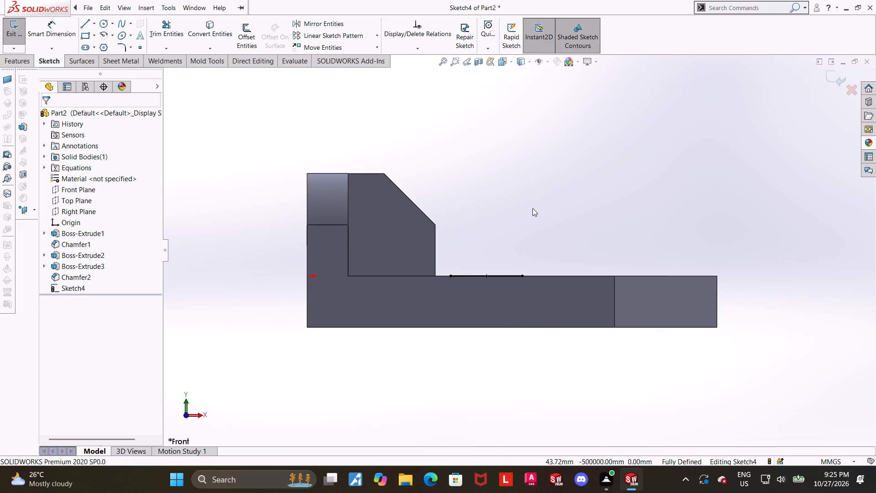
{"action": "middle_click_drag", "start_coordinate": [532, 199], "coordinate": [532, 311]}
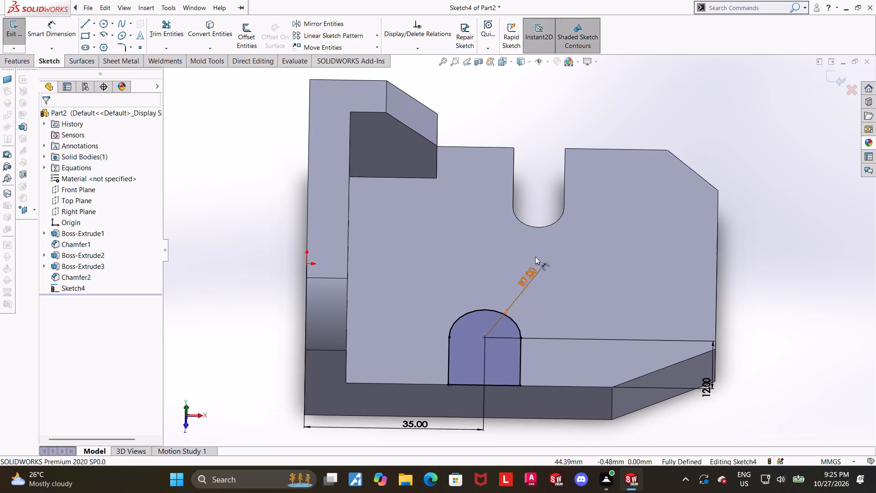
{"action": "left_click", "coordinate": [506, 65]}
{"action": "left_click", "coordinate": [423, 279]}
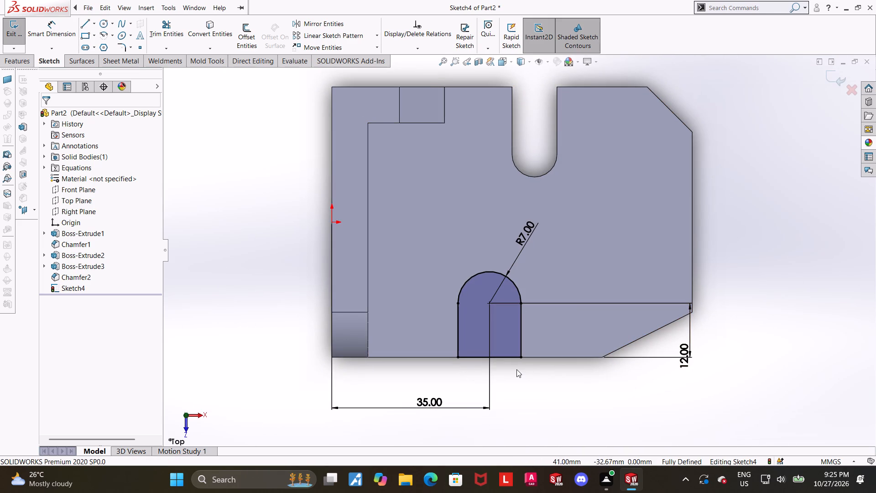
{"action": "scroll", "coordinate": [550, 336], "scroll_direction": "up", "scroll_amount": 1}
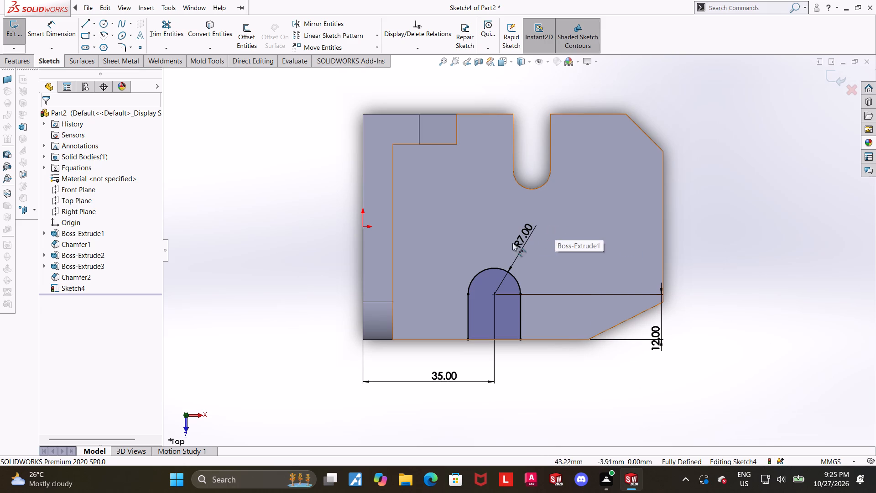
{"action": "scroll", "coordinate": [729, 283], "scroll_direction": "up", "scroll_amount": 1}
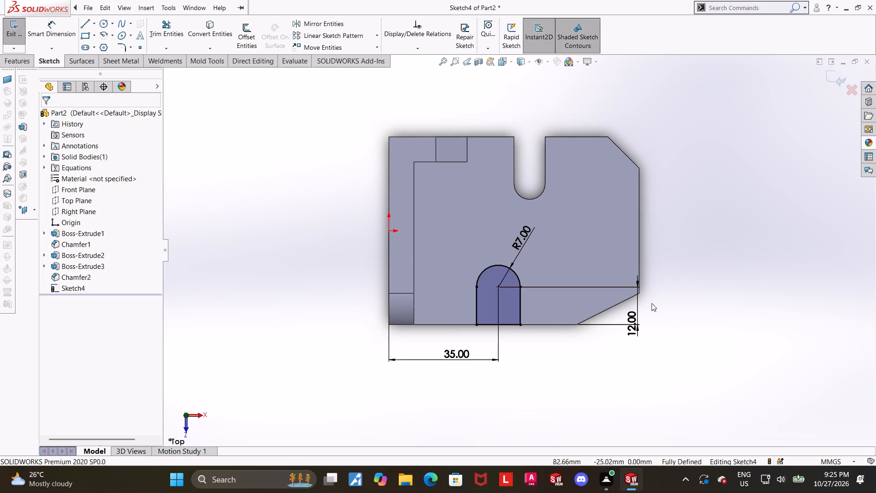
Exit the sketch and extrude the round-ended profile as a 5 mm blind boss merged with the plate.
{"action": "middle_click_drag", "start_coordinate": [638, 346], "coordinate": [634, 272]}
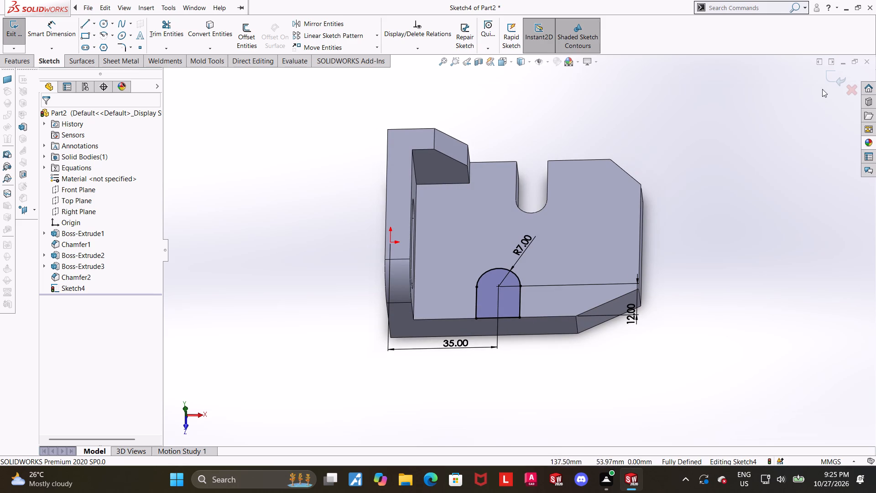
{"action": "left_click", "coordinate": [827, 81]}
{"action": "left_click", "coordinate": [829, 78]}
{"action": "left_click", "coordinate": [16, 34]}
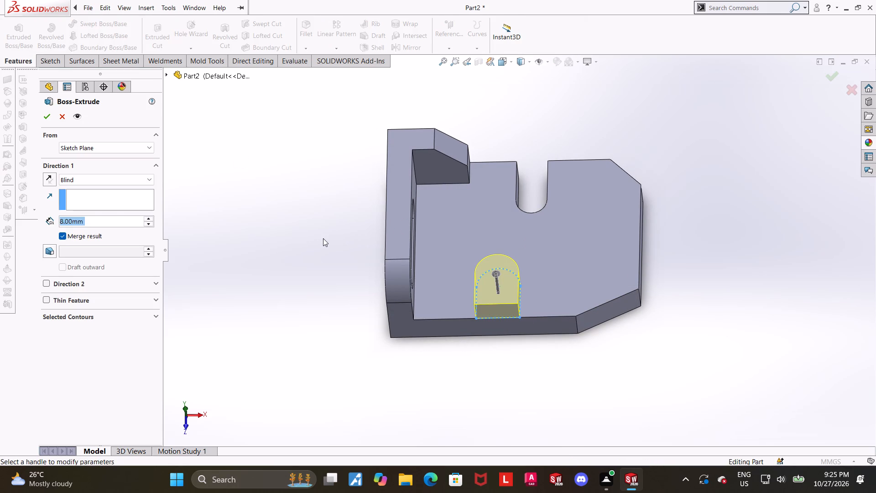
{"action": "key", "text": "5"}
{"action": "key", "text": "Return"}
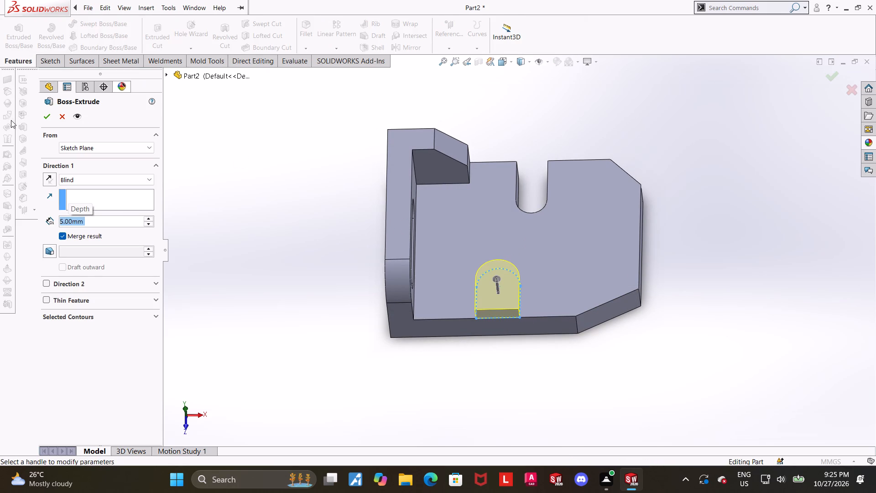
{"action": "left_click", "coordinate": [46, 118]}
{"action": "left_click", "coordinate": [284, 288]}
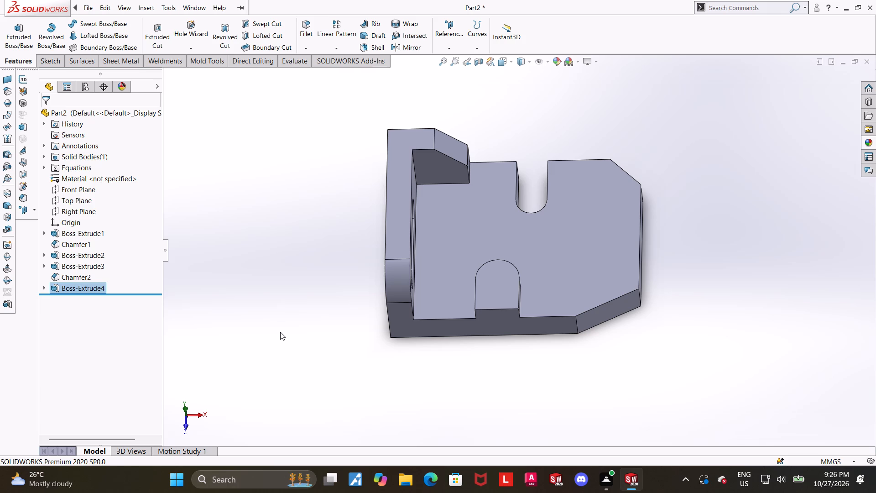
Start a sketch on the top face of the round-ended boss and draw a circle near its arc's centre.
{"action": "scroll", "coordinate": [401, 317], "scroll_direction": "up", "scroll_amount": 1}
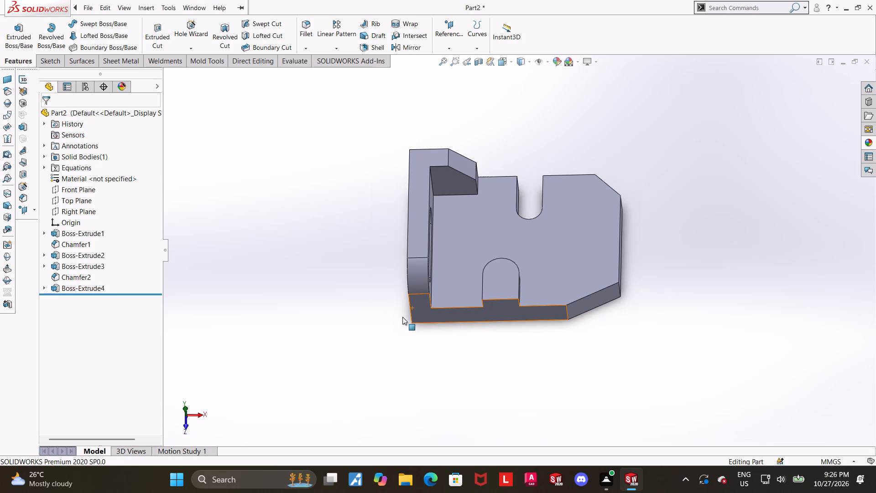
{"action": "scroll", "coordinate": [572, 258], "scroll_direction": "down", "scroll_amount": 1}
{"action": "left_click", "coordinate": [662, 371]}
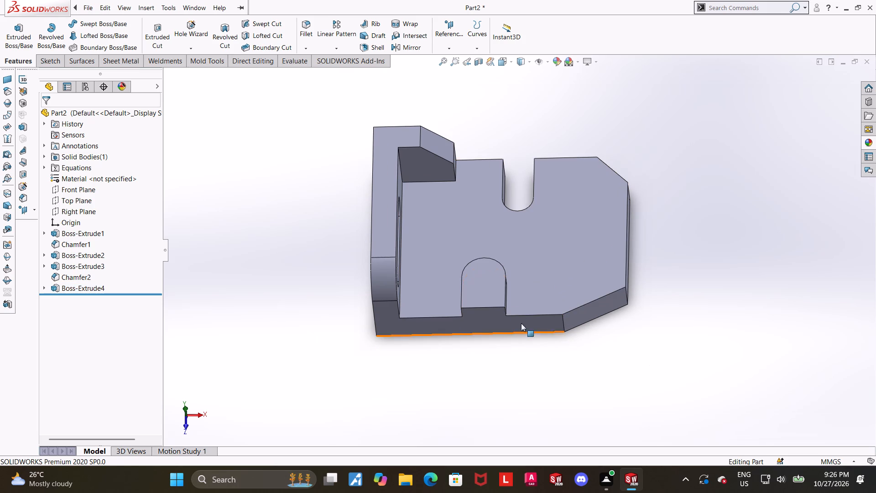
{"action": "left_click", "coordinate": [484, 276]}
{"action": "left_click", "coordinate": [524, 254]}
{"action": "left_click", "coordinate": [80, 302]}
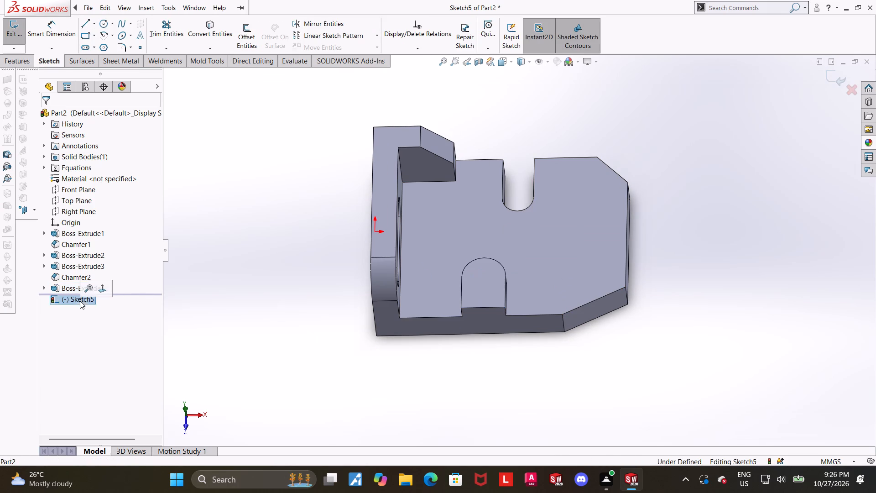
{"action": "left_click", "coordinate": [104, 292]}
{"action": "left_click", "coordinate": [107, 23]}
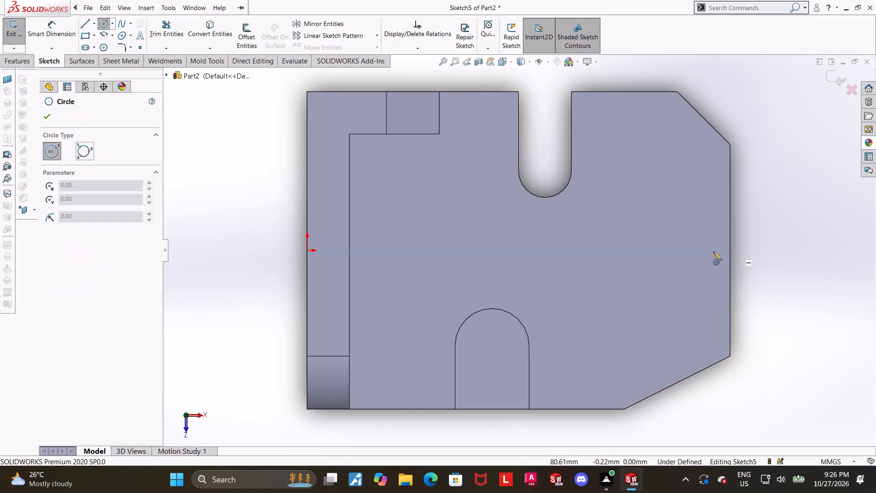
{"action": "left_click", "coordinate": [490, 339]}
{"action": "left_click", "coordinate": [509, 342]}
{"action": "key", "text": "Escape"}
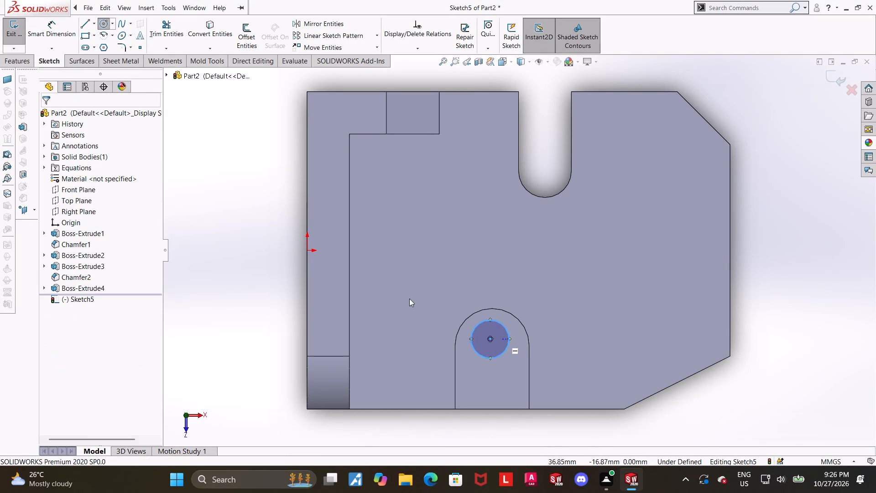
Dimension the circle with a diameter of 7 mm.
{"action": "left_click", "coordinate": [52, 23]}
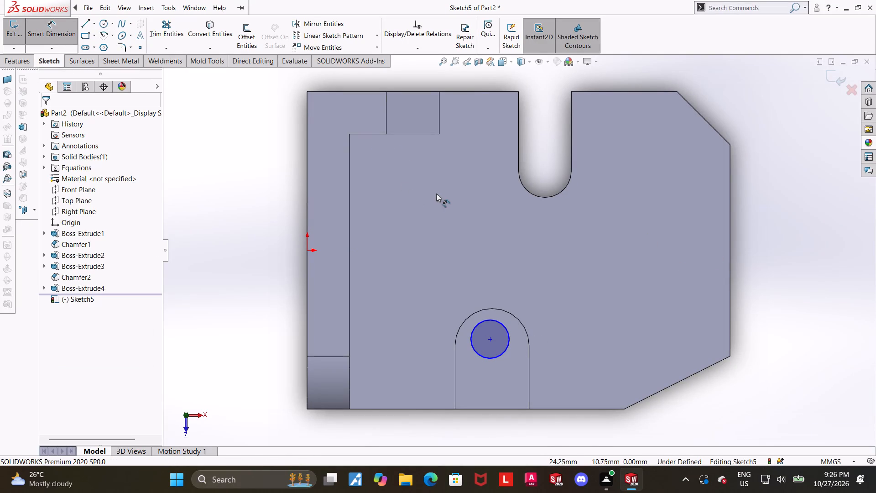
{"action": "left_click", "coordinate": [482, 320]}
{"action": "left_click", "coordinate": [486, 248]}
{"action": "key", "text": "7"}
{"action": "key", "text": "Return"}
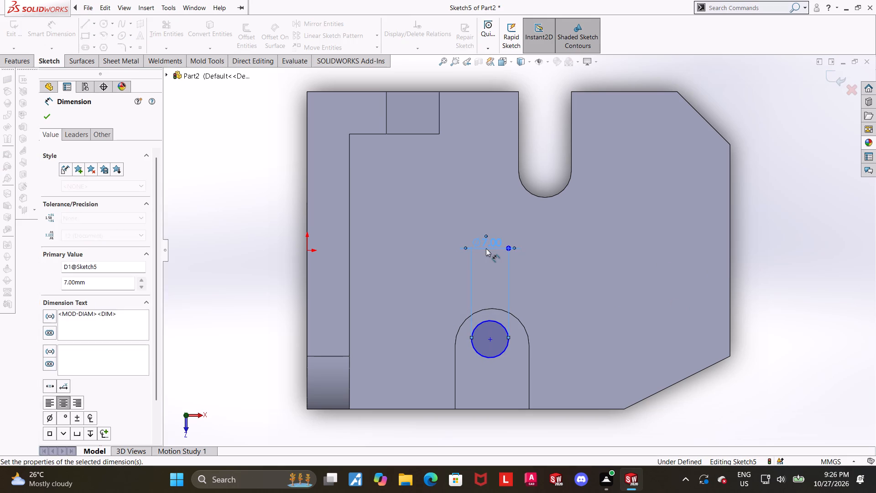
{"action": "key", "text": "Escape"}
{"action": "scroll", "coordinate": [751, 337], "scroll_direction": "up", "scroll_amount": 1}
{"action": "left_click", "coordinate": [766, 336]}
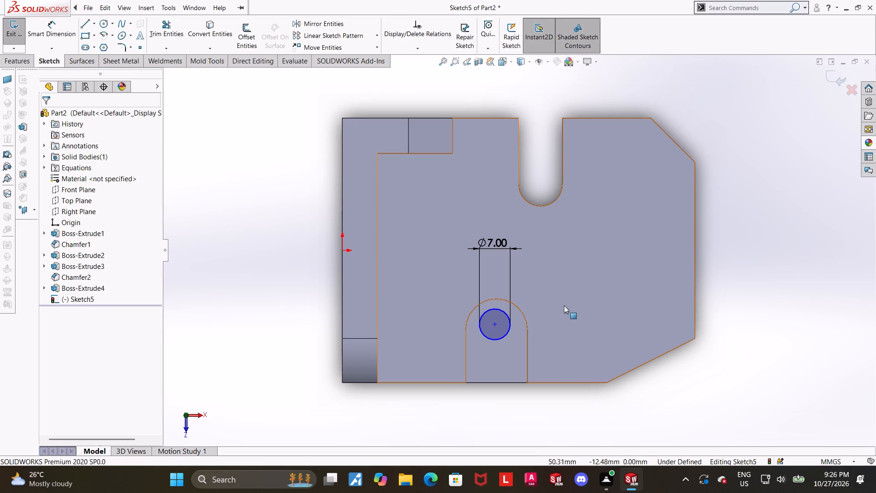
Make the circle concentric with the rounded edge of the boss.
{"action": "left_click", "coordinate": [521, 311]}
{"action": "left_click", "coordinate": [497, 310], "text": "ctrl"}
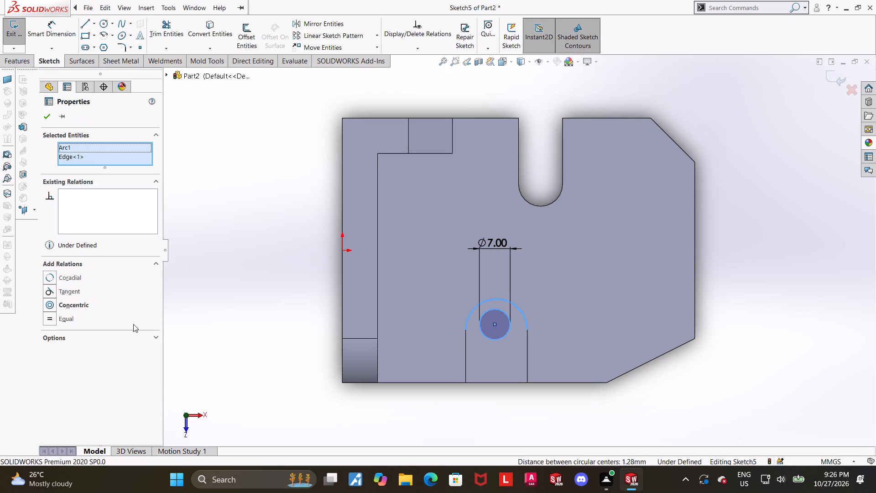
{"action": "left_click", "coordinate": [50, 309]}
{"action": "left_click", "coordinate": [720, 388]}
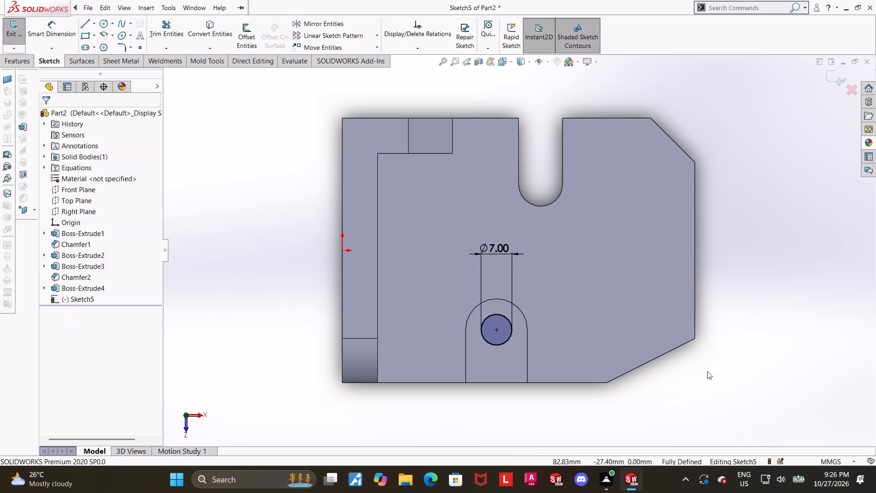
Exit the circle sketch and extrude-cut it Through All to make the 7 mm hole in the round-ended boss.
{"action": "scroll", "coordinate": [707, 371], "scroll_direction": "up", "scroll_amount": 1}
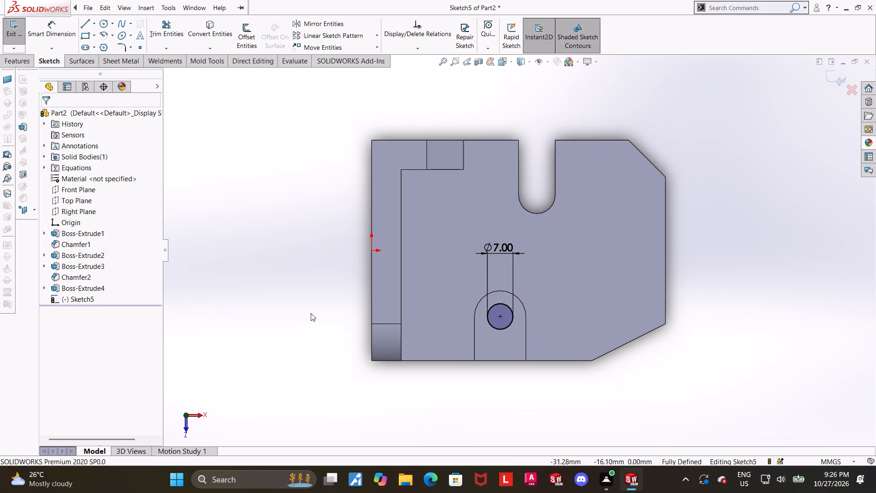
{"action": "scroll", "coordinate": [553, 313], "scroll_direction": "up", "scroll_amount": 1}
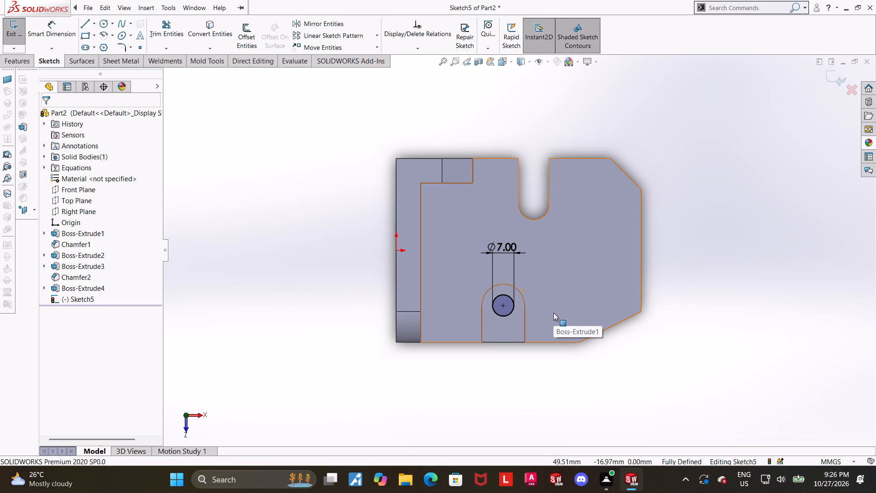
{"action": "scroll", "coordinate": [553, 311], "scroll_direction": "down", "scroll_amount": 1}
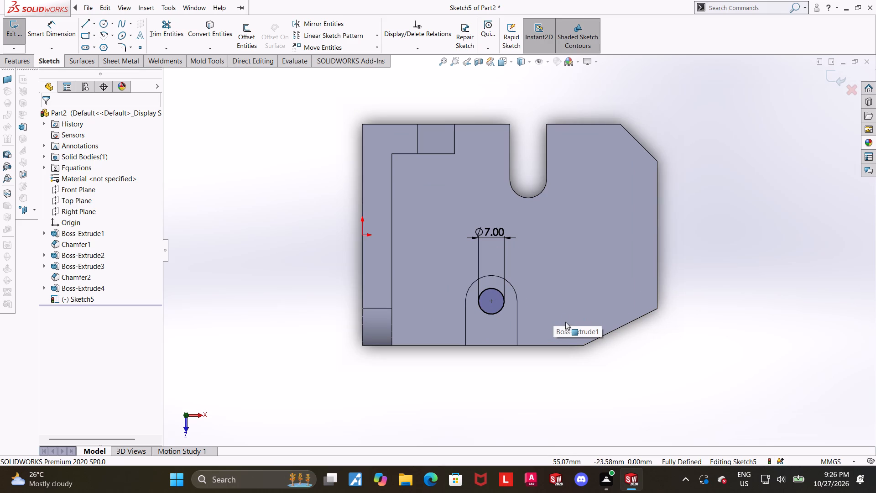
{"action": "left_click", "coordinate": [835, 74]}
{"action": "middle_click_drag", "start_coordinate": [674, 311], "coordinate": [680, 216]}
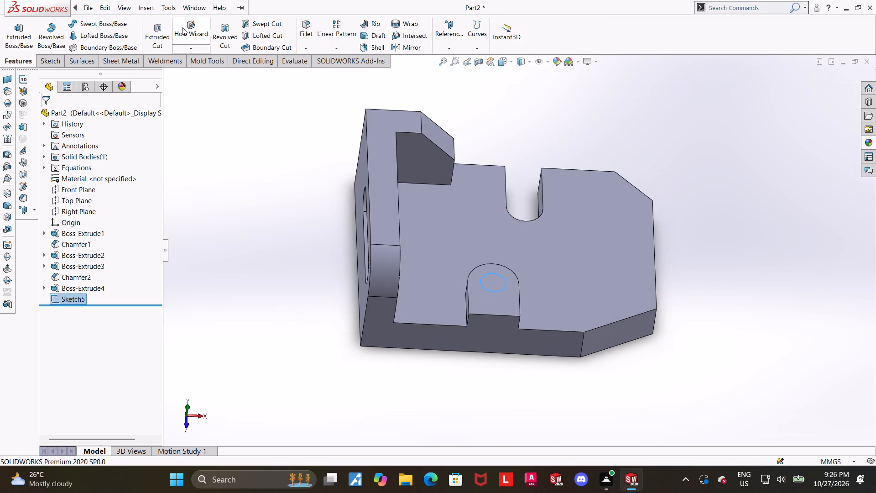
{"action": "left_click", "coordinate": [162, 37]}
{"action": "middle_click_drag", "start_coordinate": [318, 294], "coordinate": [259, 244]}
{"action": "left_click", "coordinate": [108, 181]}
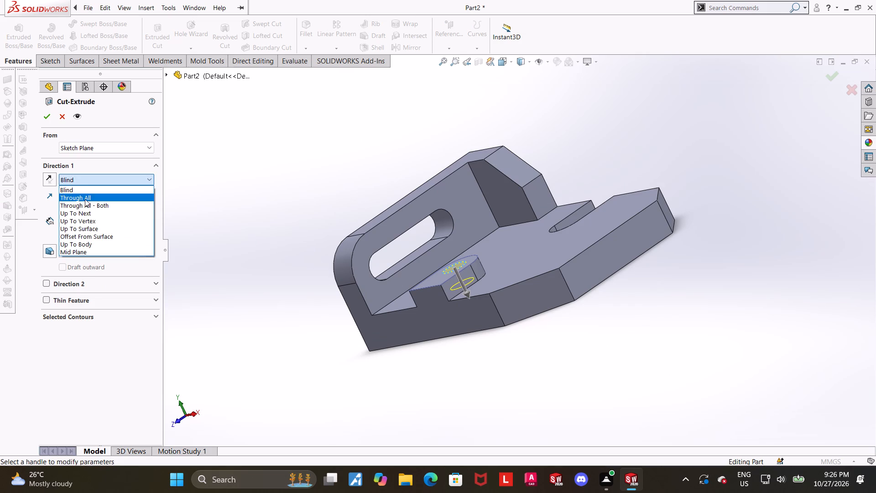
{"action": "left_click", "coordinate": [80, 197]}
{"action": "left_click", "coordinate": [51, 117]}
{"action": "left_click", "coordinate": [278, 341]}
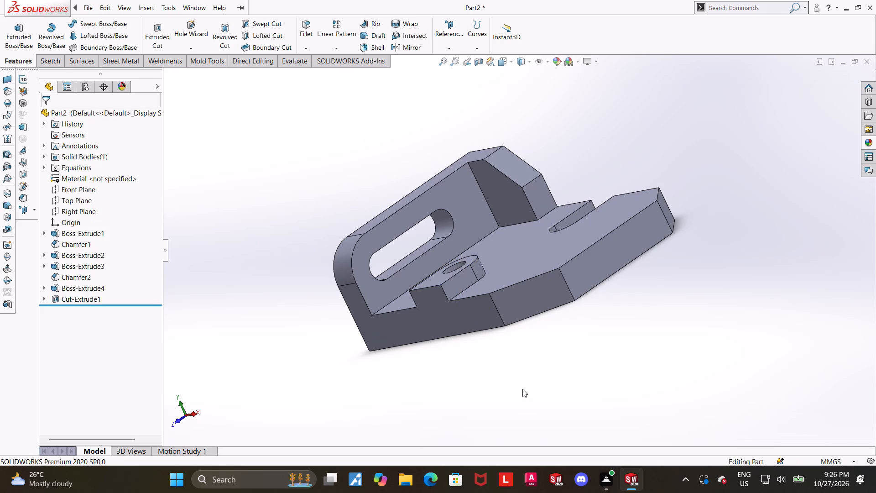
Start a sketch on the plate's end face opposite the slotted upright, between the two cut corners.
{"action": "middle_click_drag", "start_coordinate": [523, 387], "coordinate": [522, 372]}
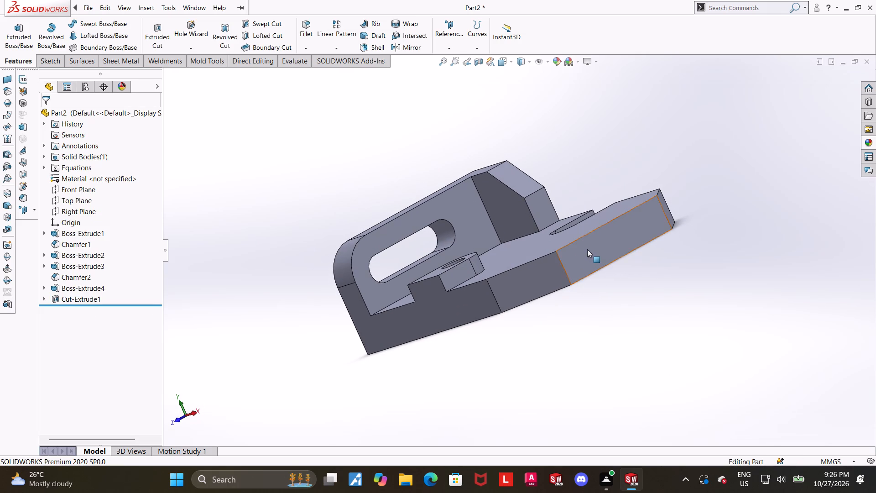
{"action": "middle_click_drag", "start_coordinate": [695, 230], "coordinate": [688, 189]}
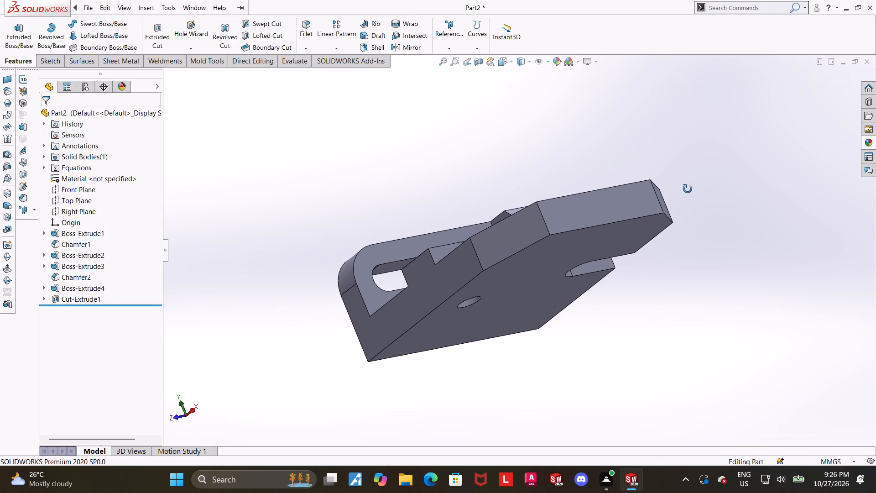
{"action": "middle_click_drag", "start_coordinate": [688, 189], "coordinate": [680, 195]}
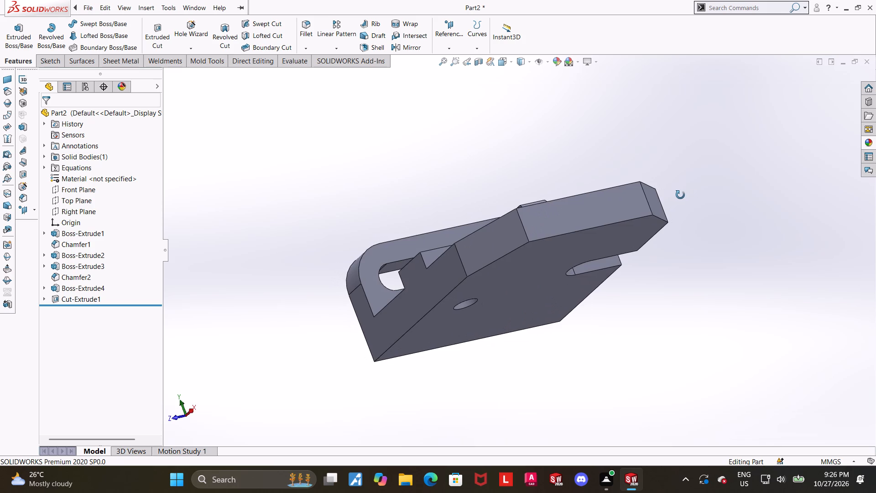
{"action": "middle_click_drag", "start_coordinate": [680, 195], "coordinate": [676, 262]}
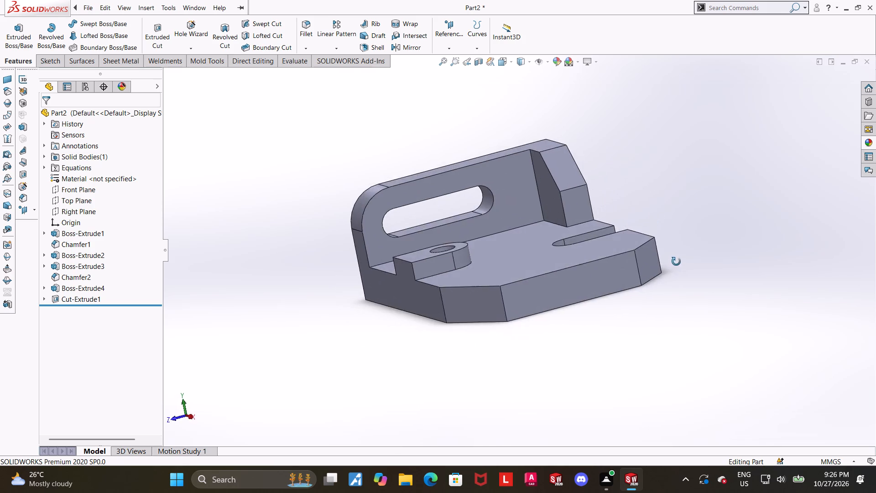
{"action": "middle_click_drag", "start_coordinate": [676, 262], "coordinate": [666, 307]}
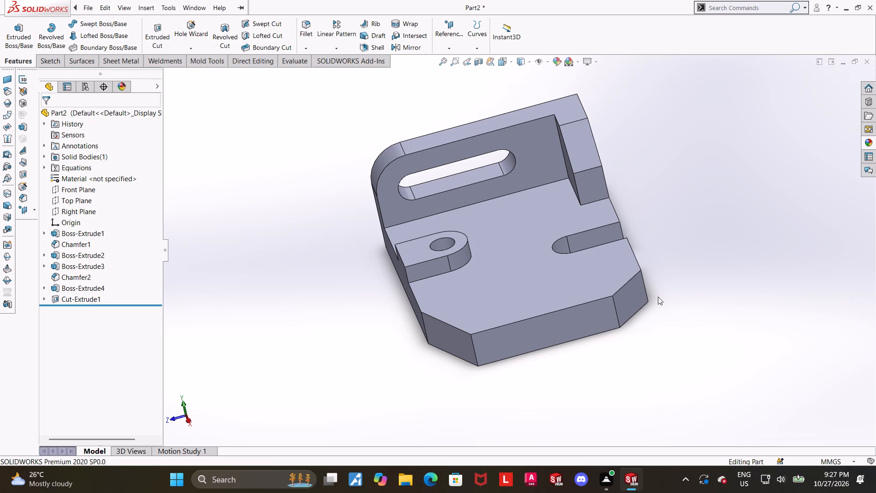
{"action": "scroll", "coordinate": [658, 297], "scroll_direction": "up", "scroll_amount": 2}
{"action": "scroll", "coordinate": [534, 294], "scroll_direction": "down", "scroll_amount": 2}
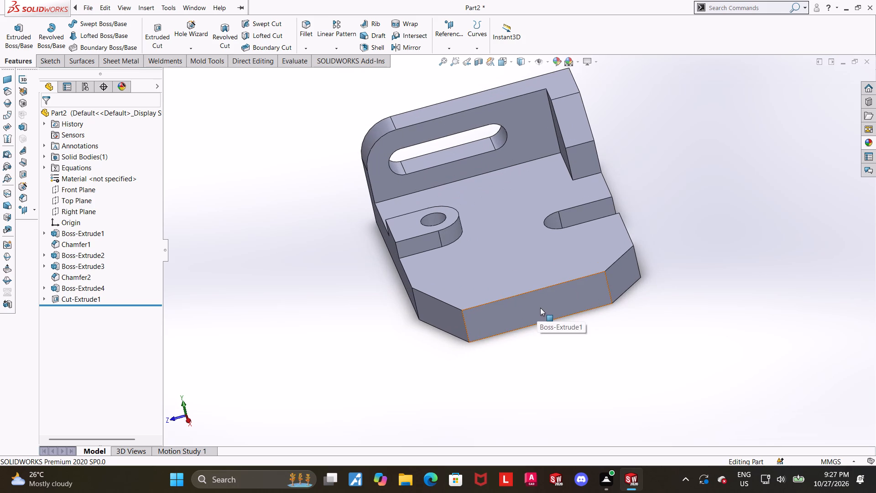
{"action": "left_click", "coordinate": [540, 308]}
{"action": "left_click", "coordinate": [581, 282]}
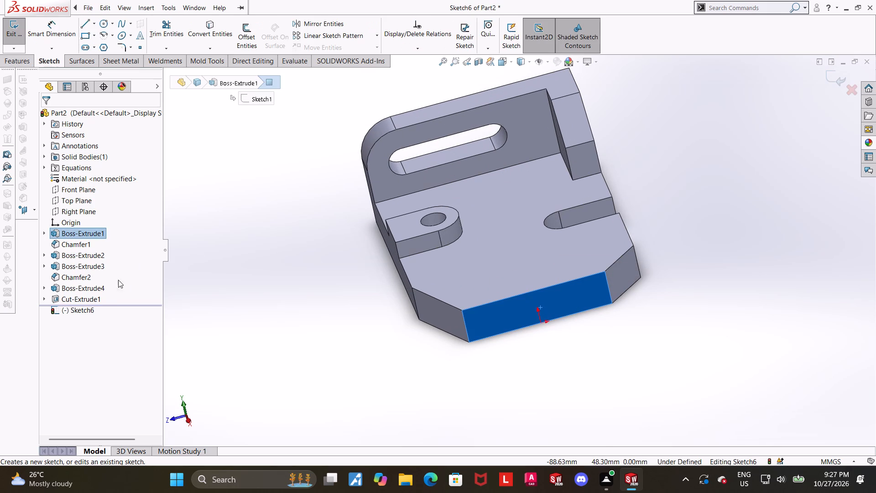
{"action": "left_click", "coordinate": [87, 307]}
{"action": "left_click", "coordinate": [109, 300]}
Draw a circle of about 12.4 mm radius centred about 20.6 mm directly above the sketch origin.
{"action": "scroll", "coordinate": [555, 314], "scroll_direction": "up", "scroll_amount": 2}
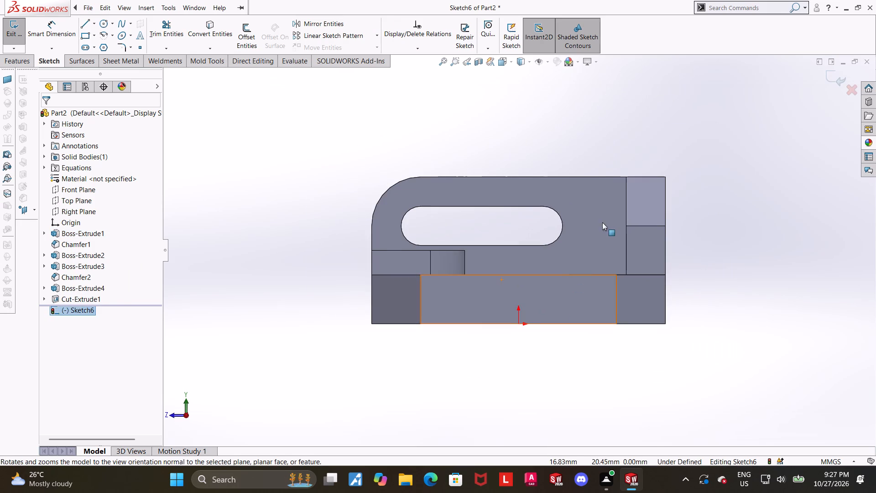
{"action": "scroll", "coordinate": [557, 219], "scroll_direction": "down", "scroll_amount": 1}
{"action": "scroll", "coordinate": [528, 261], "scroll_direction": "up", "scroll_amount": 1}
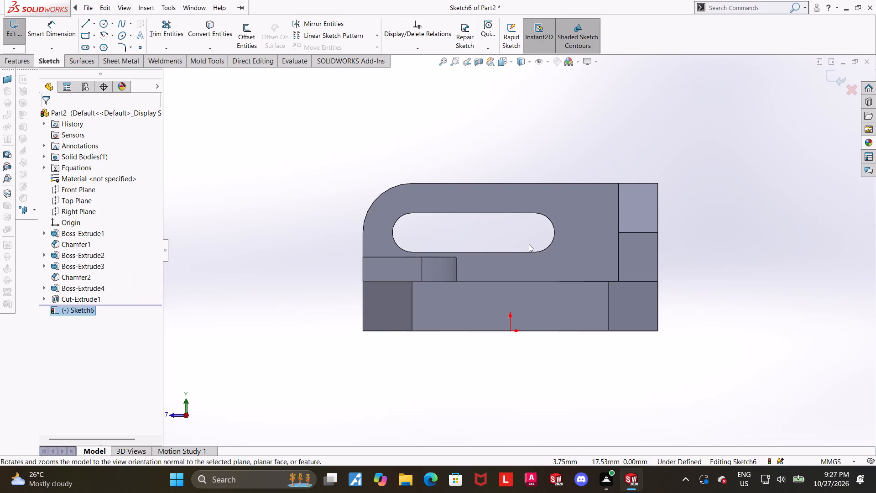
{"action": "scroll", "coordinate": [608, 241], "scroll_direction": "up", "scroll_amount": 1}
{"action": "scroll", "coordinate": [581, 248], "scroll_direction": "down", "scroll_amount": 1}
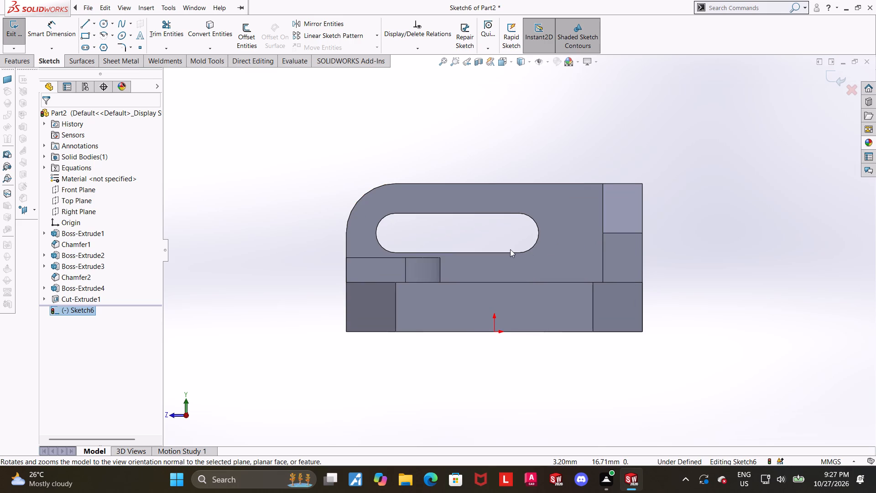
{"action": "left_click", "coordinate": [102, 26]}
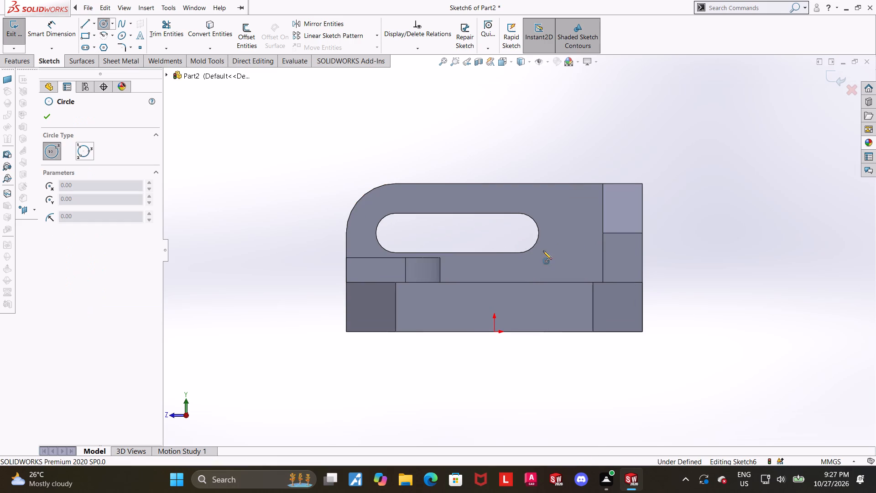
{"action": "left_click", "coordinate": [494, 230]}
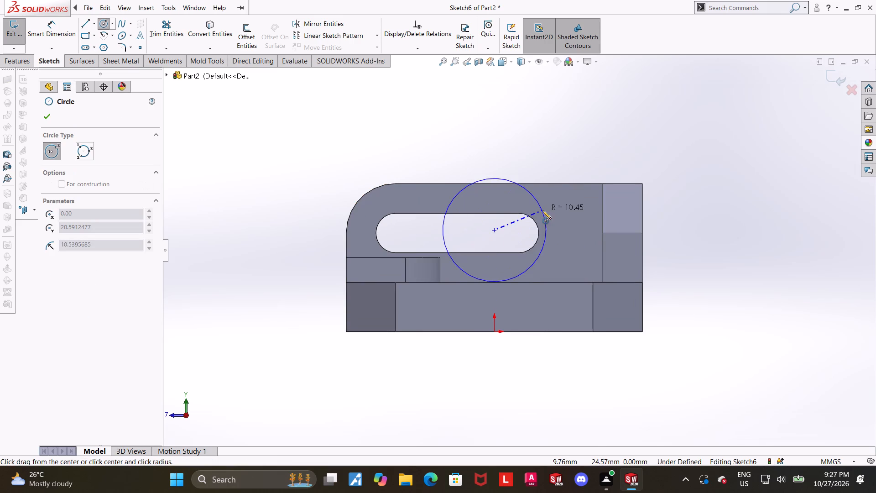
{"action": "left_click", "coordinate": [553, 210]}
{"action": "key", "text": "Escape"}
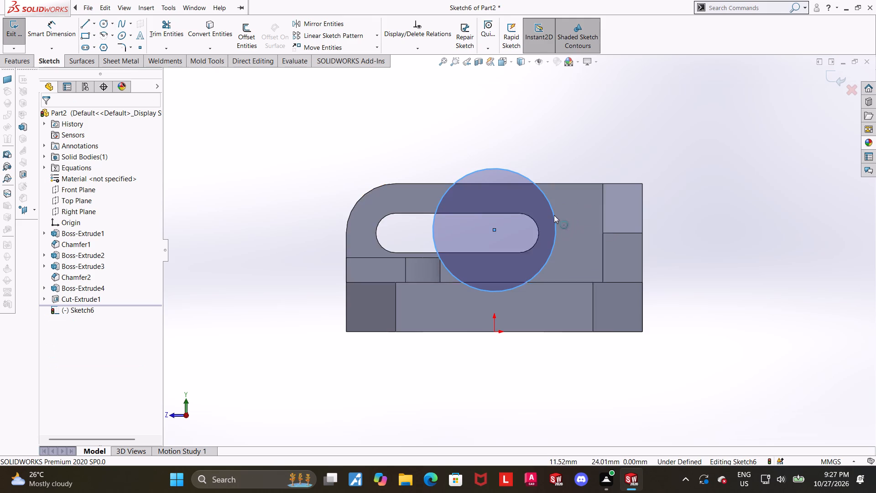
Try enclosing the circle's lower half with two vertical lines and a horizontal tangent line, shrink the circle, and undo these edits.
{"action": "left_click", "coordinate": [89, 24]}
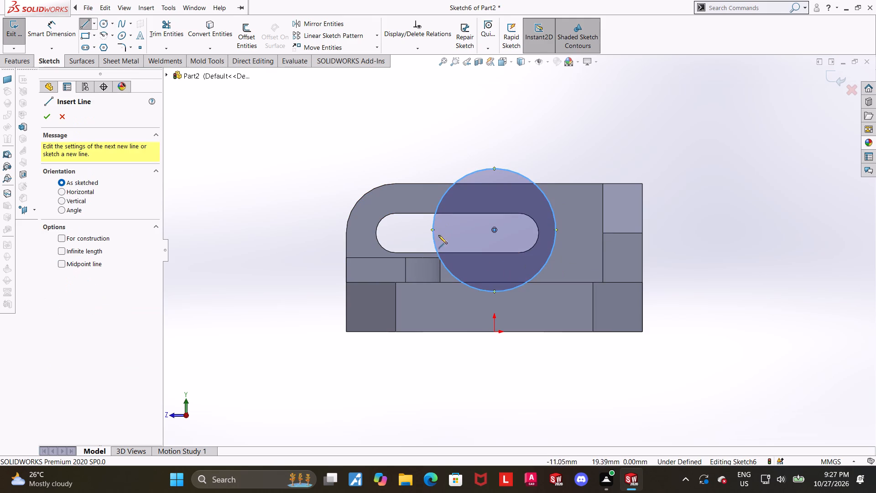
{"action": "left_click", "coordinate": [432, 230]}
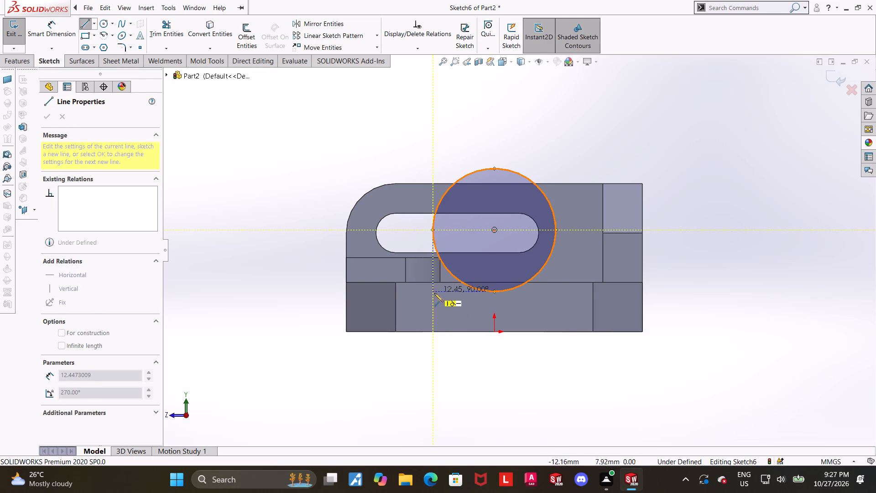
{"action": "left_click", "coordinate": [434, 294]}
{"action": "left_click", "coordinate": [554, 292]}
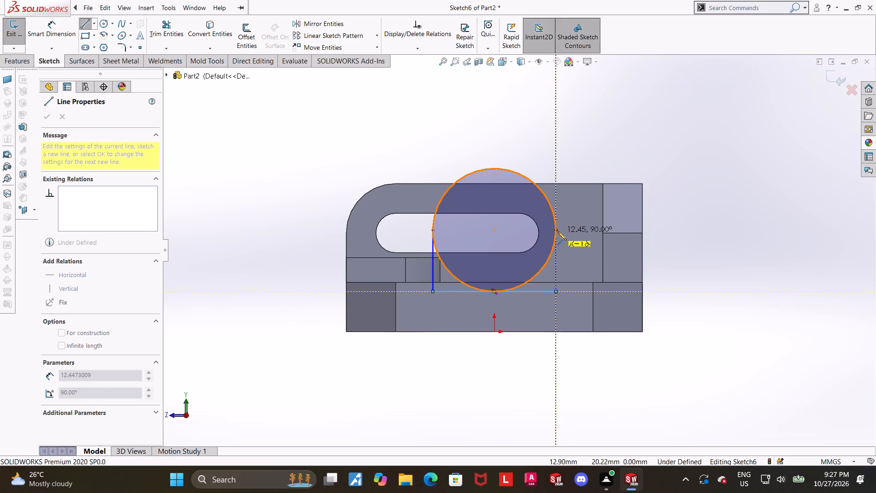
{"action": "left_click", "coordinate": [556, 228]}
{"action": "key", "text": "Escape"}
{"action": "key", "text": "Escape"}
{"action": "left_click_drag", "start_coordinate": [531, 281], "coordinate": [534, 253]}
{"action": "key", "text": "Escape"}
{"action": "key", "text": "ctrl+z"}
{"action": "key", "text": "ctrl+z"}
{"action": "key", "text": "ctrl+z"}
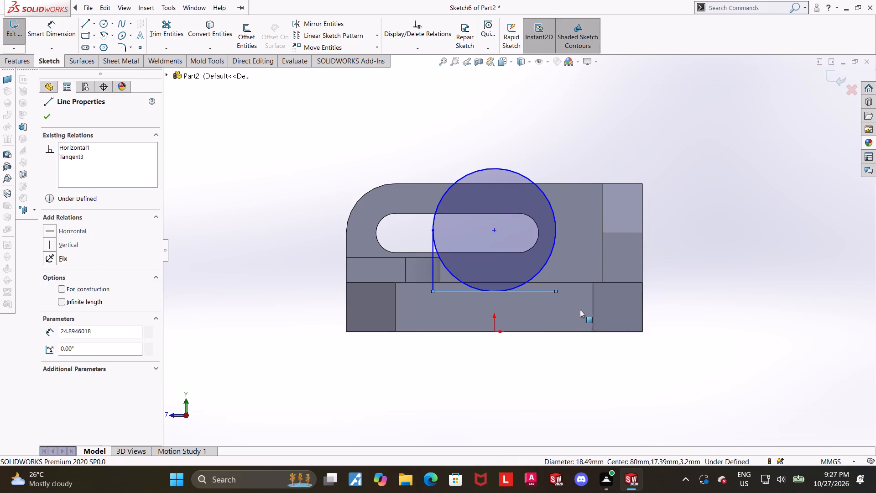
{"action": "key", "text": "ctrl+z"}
Resize the circle to a radius of about 8.3 mm.
{"action": "left_click_drag", "start_coordinate": [529, 278], "coordinate": [529, 260]}
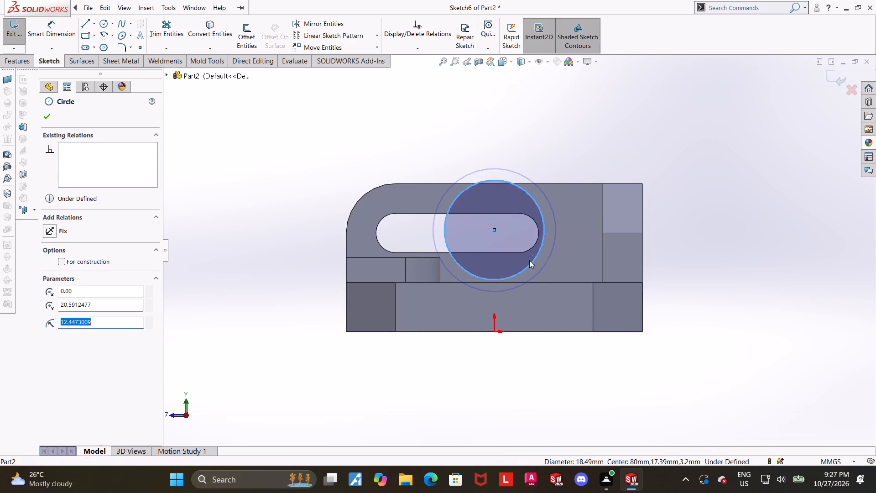
{"action": "left_click_drag", "start_coordinate": [529, 260], "coordinate": [529, 252]}
{"action": "key", "text": "Escape"}
{"action": "key", "text": "Escape"}
{"action": "left_click", "coordinate": [745, 261]}
{"action": "scroll", "coordinate": [563, 238], "scroll_direction": "down", "scroll_amount": 2}
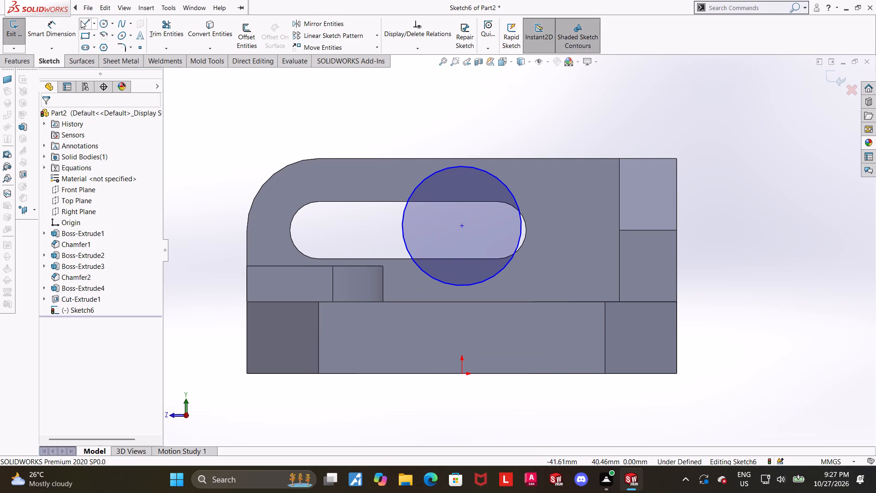
Draw vertical lines about 10.6 mm long from both sides of the circle to the plate's top edge, joined by a horizontal base line.
{"action": "left_click", "coordinate": [81, 21]}
{"action": "left_click", "coordinate": [401, 226]}
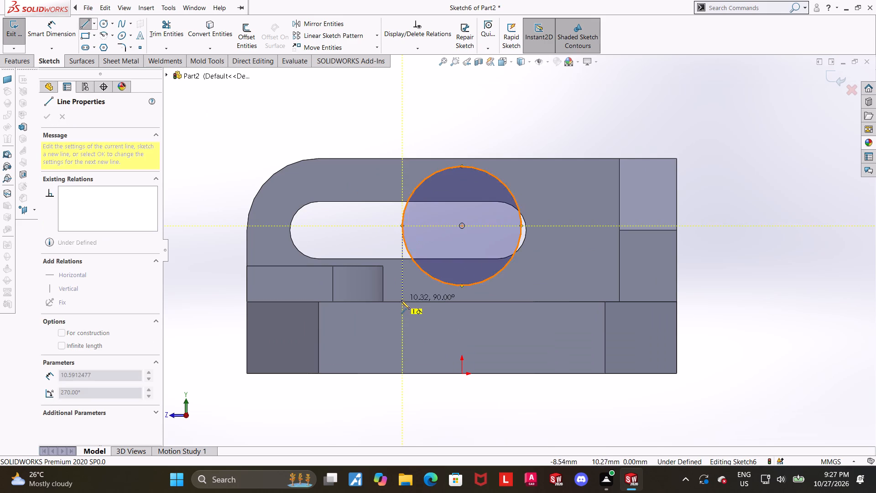
{"action": "left_click", "coordinate": [401, 301]}
{"action": "left_click", "coordinate": [520, 300]}
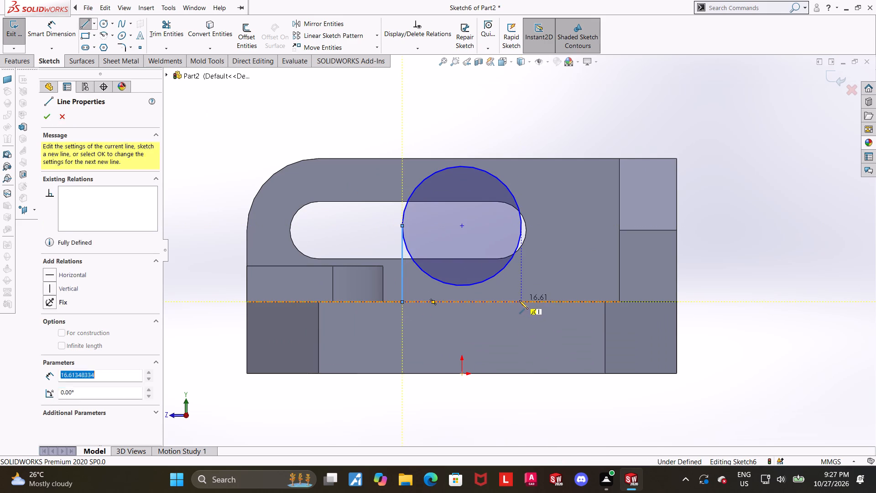
{"action": "left_click", "coordinate": [521, 227]}
{"action": "key", "text": "Escape"}
{"action": "key", "text": "Escape"}
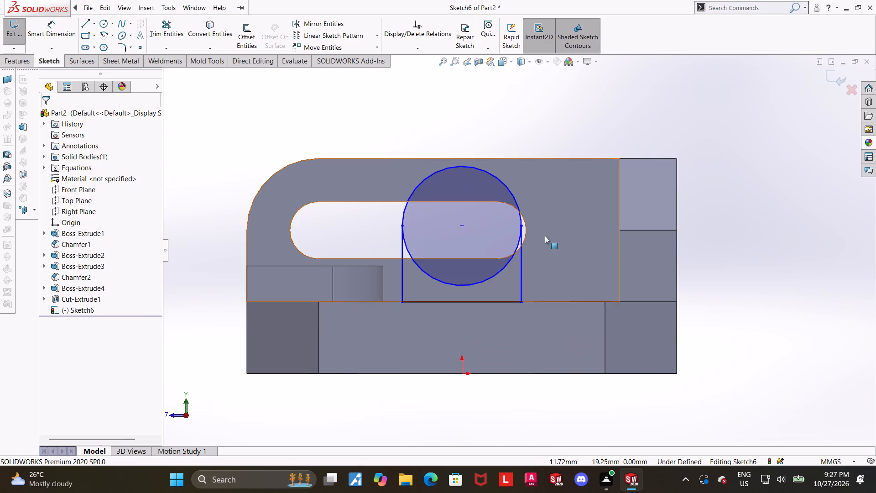
{"action": "key", "text": "Escape"}
Trim away the circle's lower arc inside the lines to leave a round-topped profile.
{"action": "left_click", "coordinate": [169, 35]}
{"action": "left_click_drag", "start_coordinate": [425, 260], "coordinate": [413, 275]}
{"action": "key", "text": "Escape"}
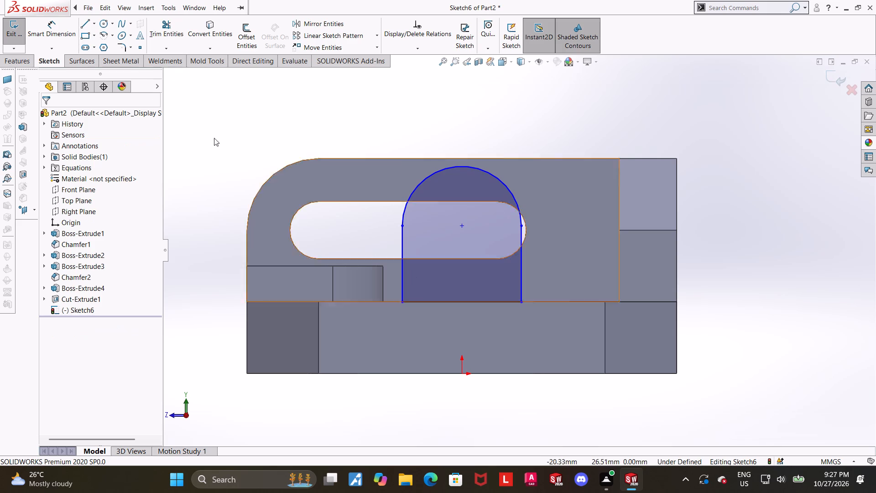
{"action": "key", "text": "Escape"}
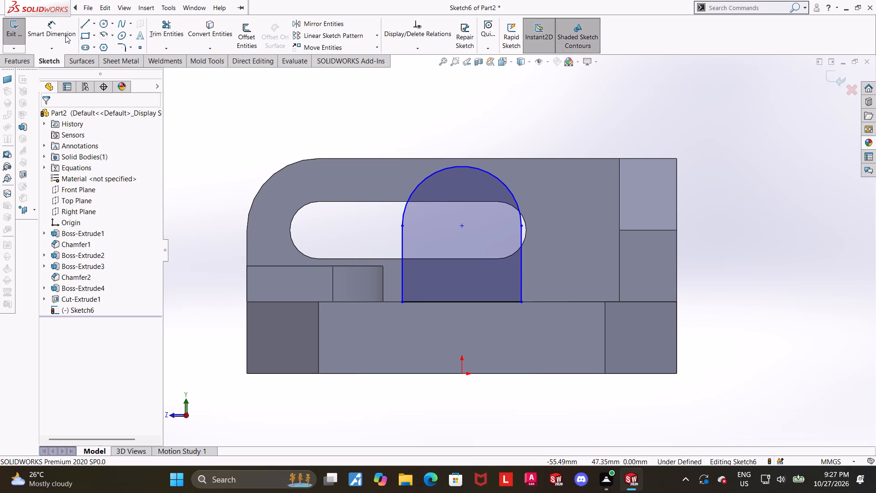
Dimension the profile's top arc with a radius of 9 mm.
{"action": "left_click", "coordinate": [65, 35]}
{"action": "scroll", "coordinate": [458, 144], "scroll_direction": "up", "scroll_amount": 1}
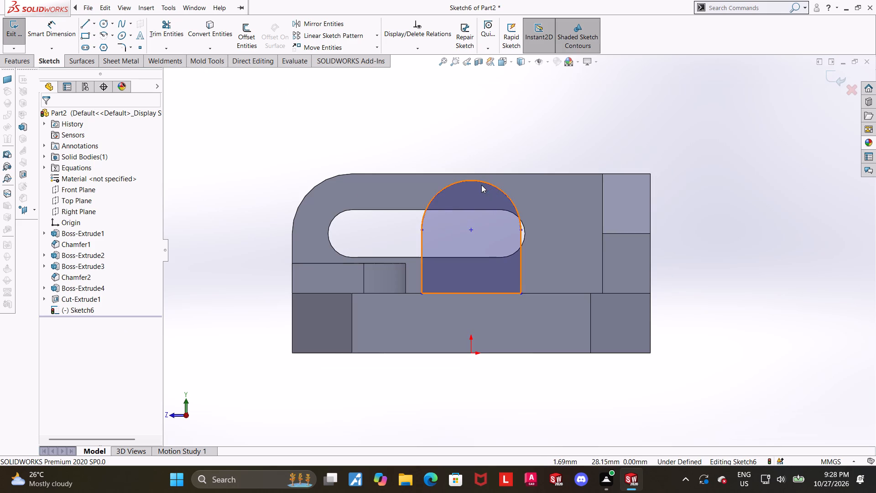
{"action": "left_click", "coordinate": [40, 31]}
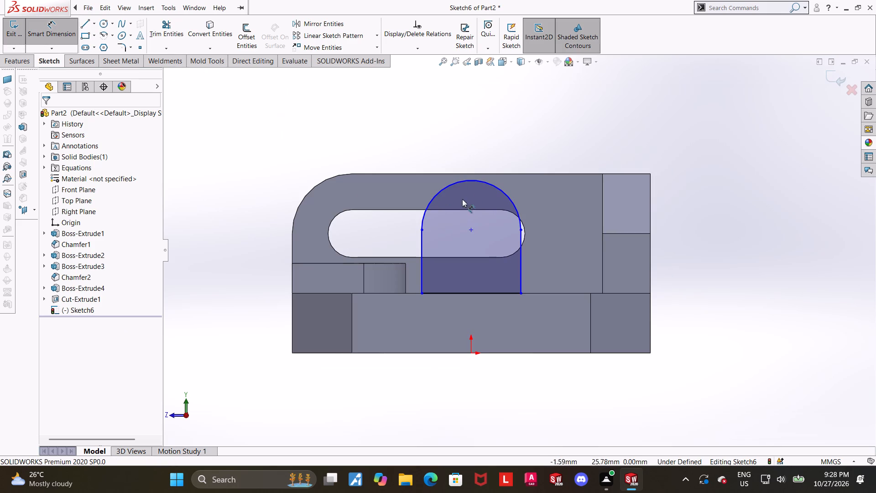
{"action": "left_click", "coordinate": [480, 181]}
{"action": "left_click", "coordinate": [527, 123]}
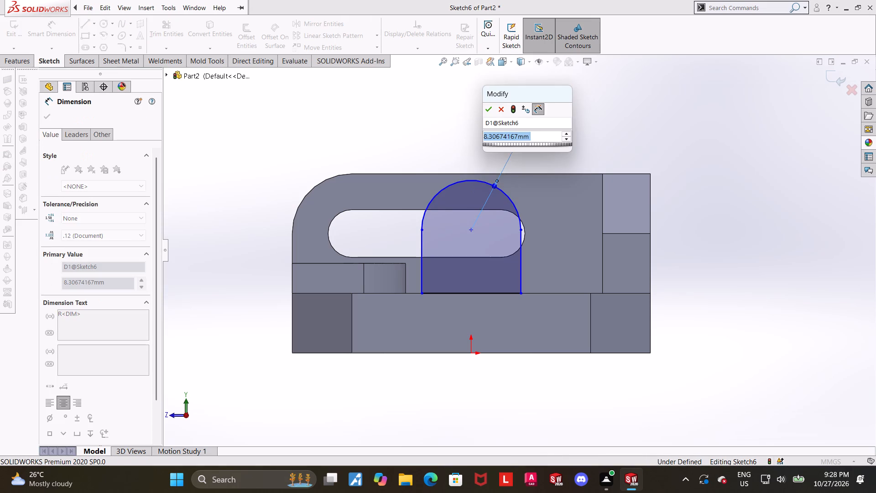
{"action": "key", "text": "9"}
{"action": "key", "text": "Return"}
{"action": "key", "text": "Escape"}
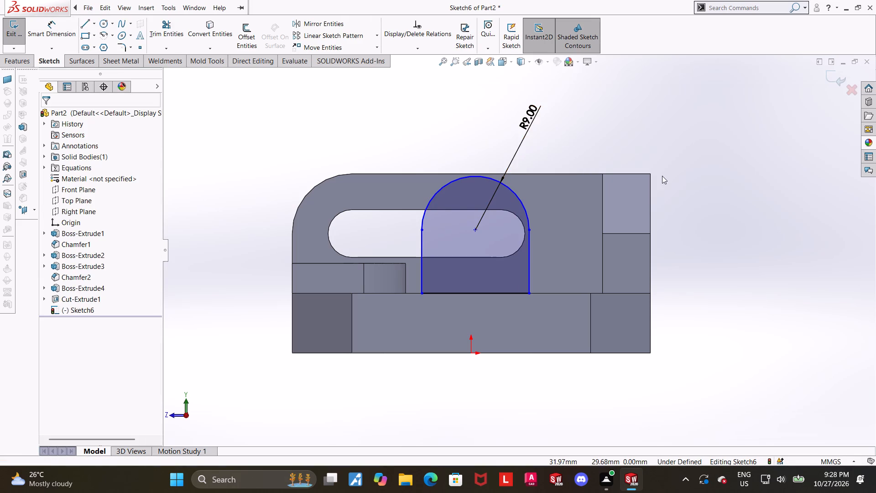
{"action": "scroll", "coordinate": [662, 176], "scroll_direction": "up", "scroll_amount": 2}
{"action": "scroll", "coordinate": [643, 168], "scroll_direction": "down", "scroll_amount": 1}
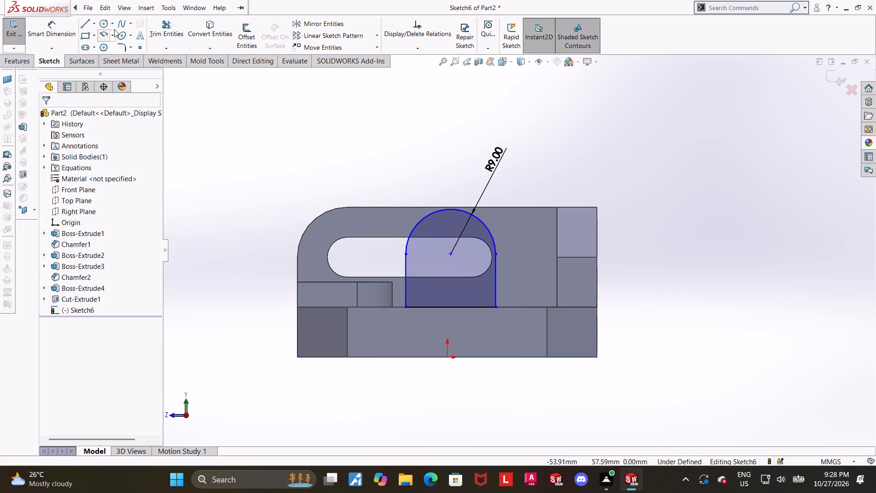
Draw a circle inside the round-topped profile, concentric with its top arc, and dimension its diameter as 10 mm.
{"action": "left_click", "coordinate": [105, 24]}
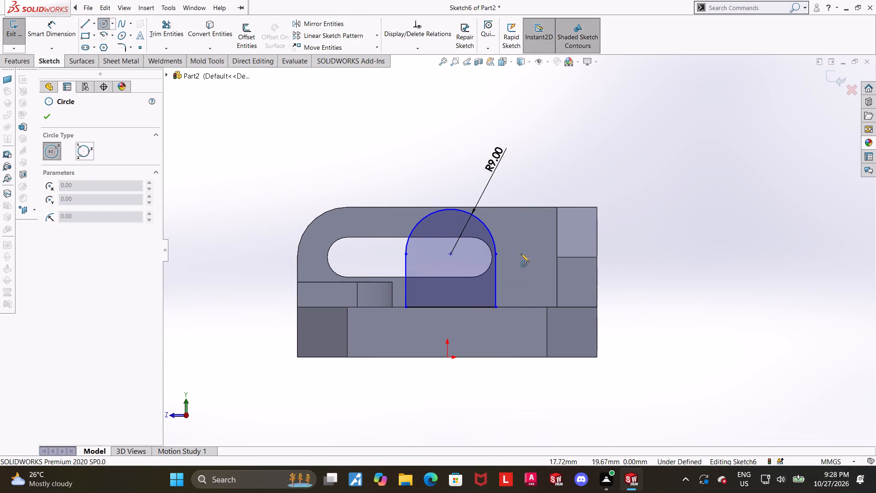
{"action": "left_click", "coordinate": [450, 254]}
{"action": "left_click", "coordinate": [473, 247]}
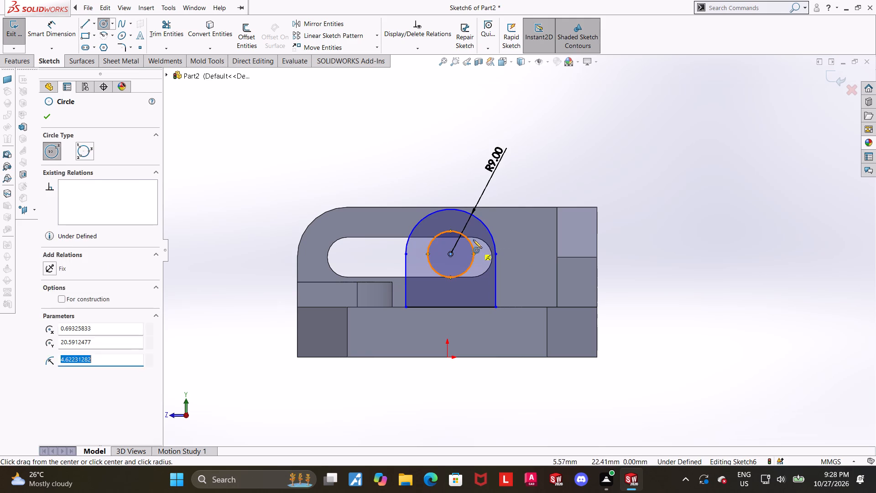
{"action": "key", "text": "Escape"}
{"action": "left_click", "coordinate": [39, 19]}
{"action": "left_click", "coordinate": [435, 235]}
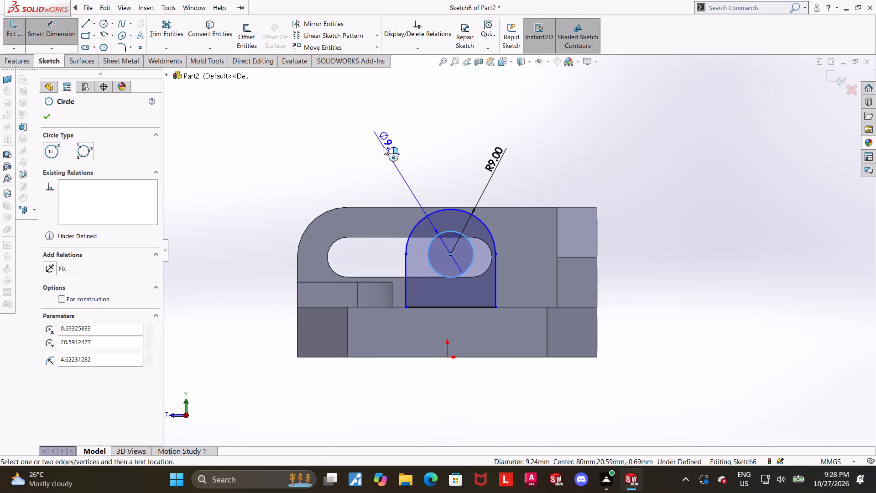
{"action": "left_click", "coordinate": [384, 148]}
{"action": "key", "text": "1"}
{"action": "key", "text": "0"}
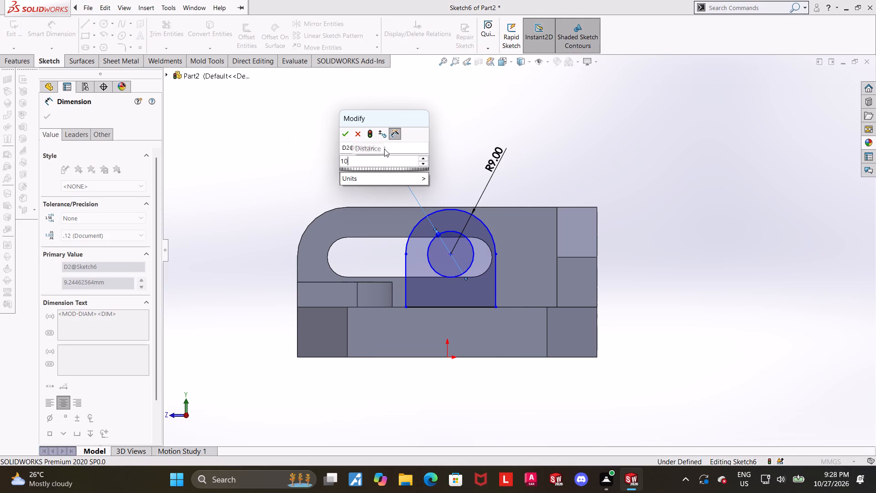
{"action": "key", "text": "Return"}
{"action": "key", "text": "Escape"}
{"action": "key", "text": "Escape"}
Add a vertical relation between the origin and the shared centre of the arc and circle.
{"action": "scroll", "coordinate": [586, 231], "scroll_direction": "up", "scroll_amount": 1}
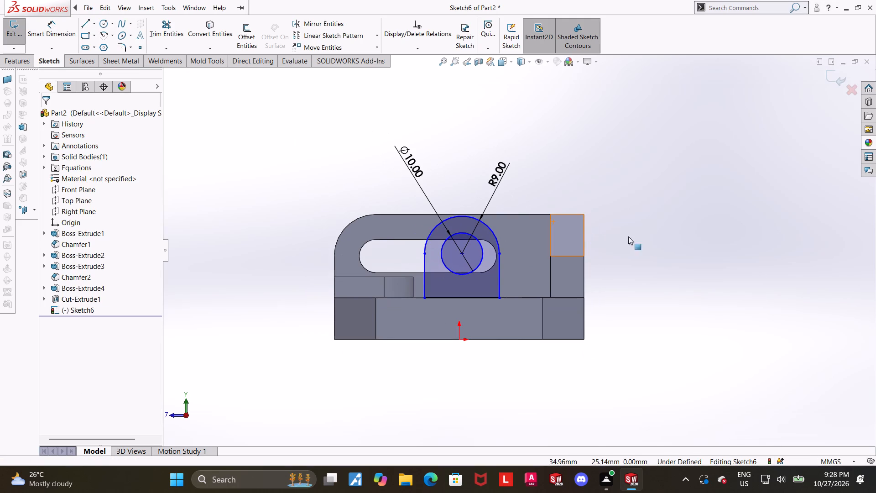
{"action": "left_click", "coordinate": [651, 238]}
{"action": "left_click", "coordinate": [459, 340]}
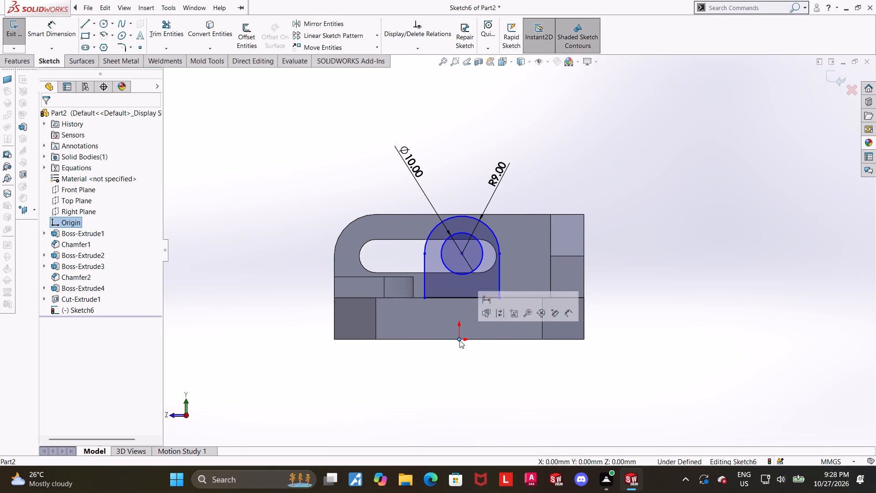
{"action": "left_click", "coordinate": [460, 251], "text": "ctrl"}
{"action": "left_click", "coordinate": [51, 288]}
{"action": "left_click", "coordinate": [331, 362]}
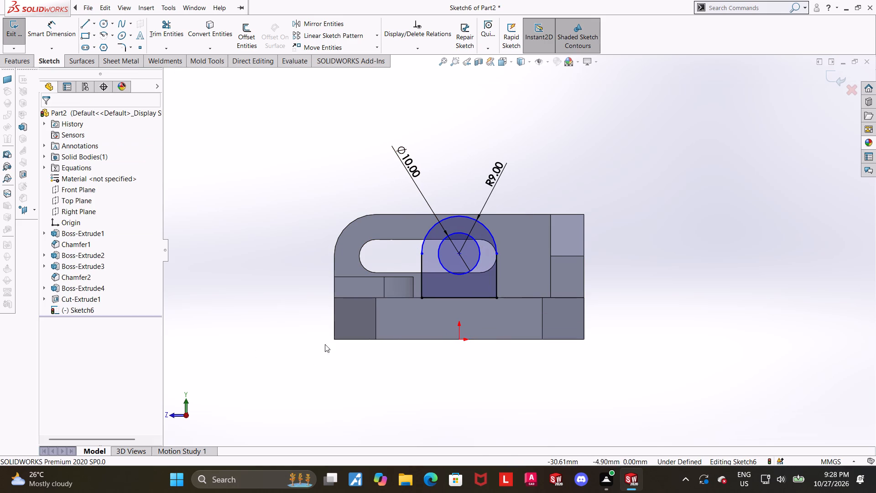
Dimension the circle centre's height above the plate's top edge as 12 mm.
{"action": "left_click", "coordinate": [57, 23]}
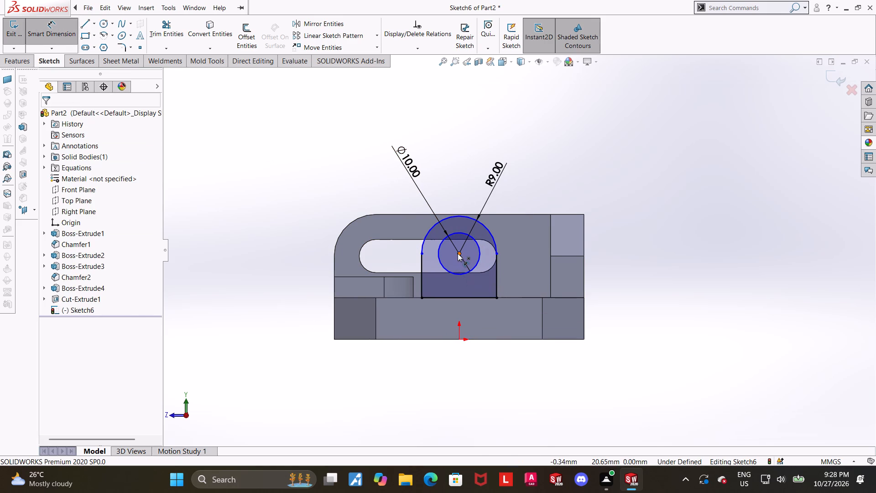
{"action": "left_click", "coordinate": [458, 253]}
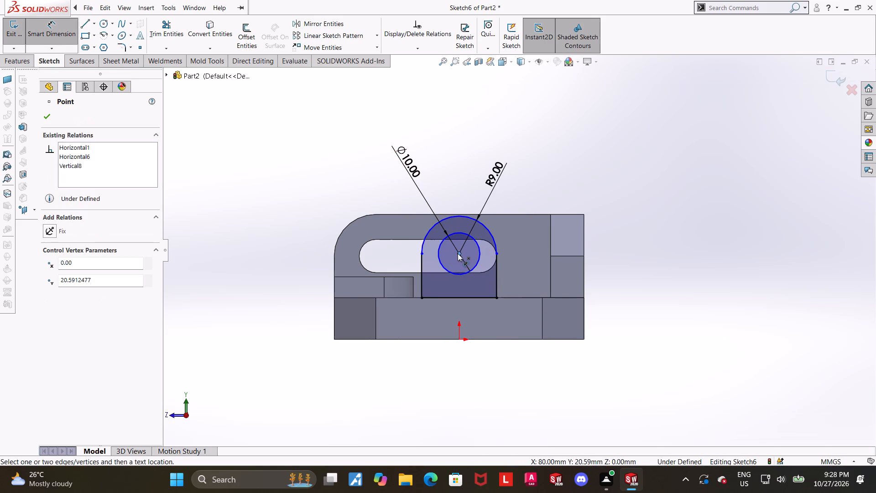
{"action": "left_click", "coordinate": [528, 299]}
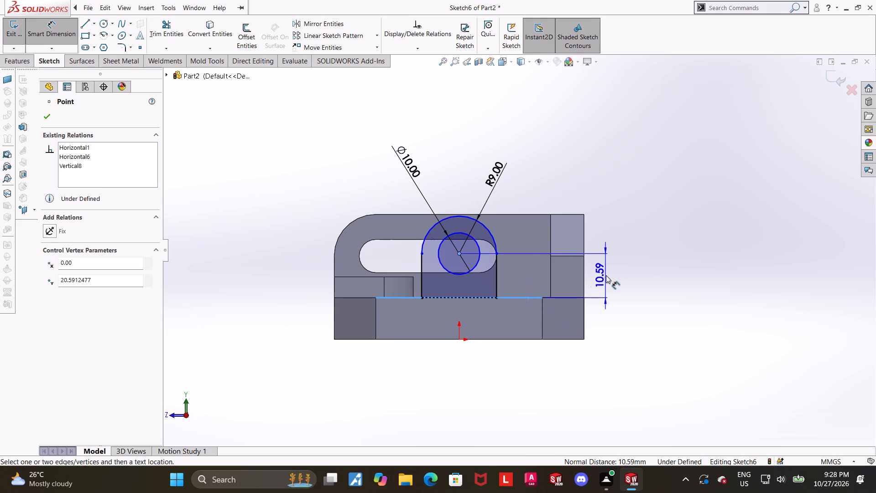
{"action": "left_click", "coordinate": [616, 275]}
{"action": "type", "text": "12"}
{"action": "key", "text": "Return"}
{"action": "key", "text": "Escape"}
{"action": "key", "text": "Escape"}
{"action": "left_click", "coordinate": [788, 270]}
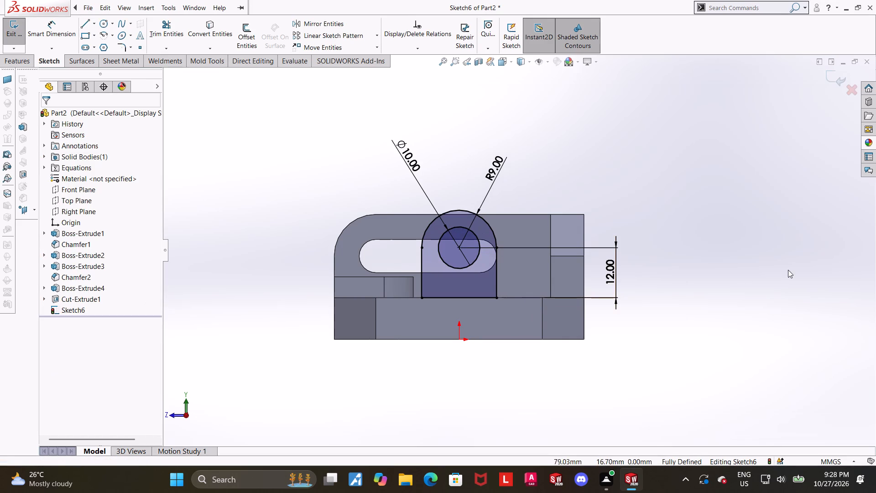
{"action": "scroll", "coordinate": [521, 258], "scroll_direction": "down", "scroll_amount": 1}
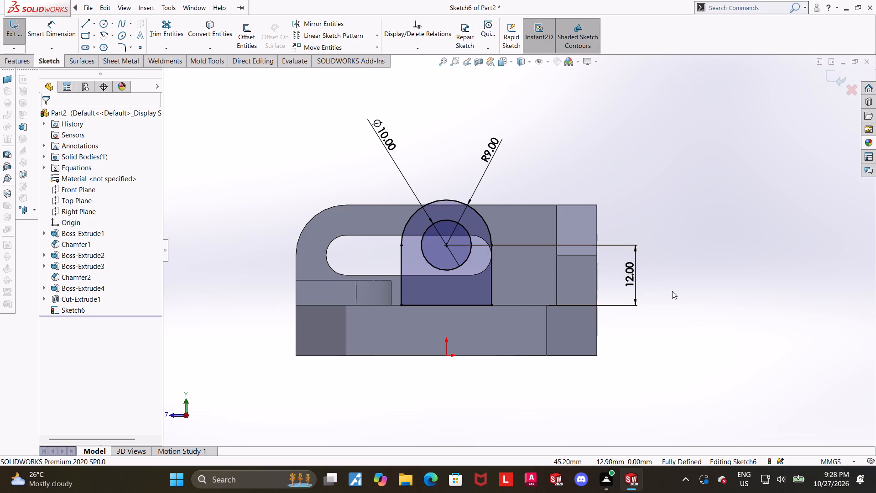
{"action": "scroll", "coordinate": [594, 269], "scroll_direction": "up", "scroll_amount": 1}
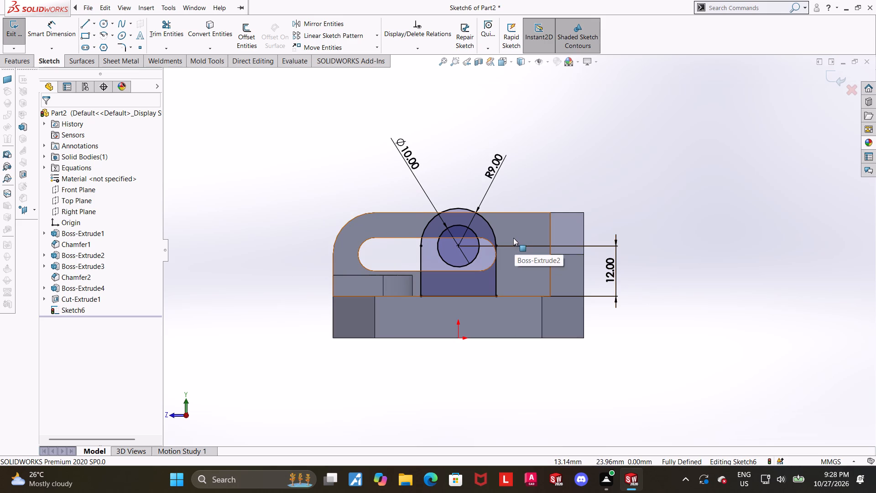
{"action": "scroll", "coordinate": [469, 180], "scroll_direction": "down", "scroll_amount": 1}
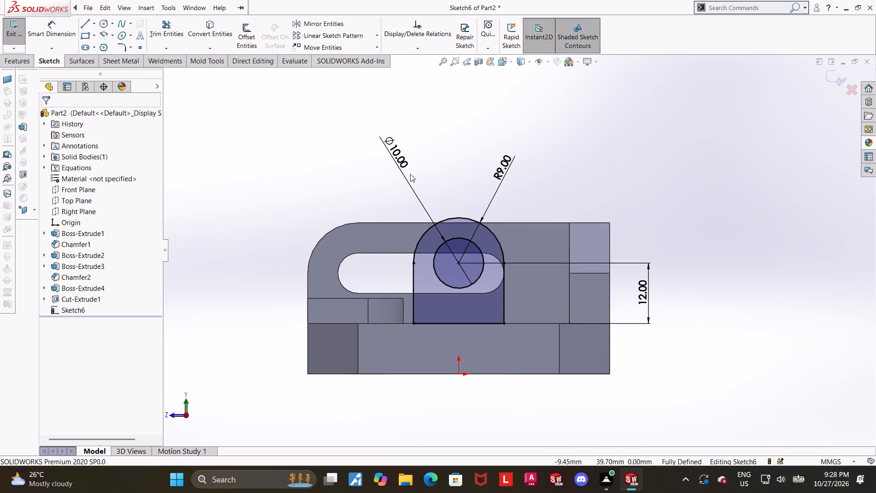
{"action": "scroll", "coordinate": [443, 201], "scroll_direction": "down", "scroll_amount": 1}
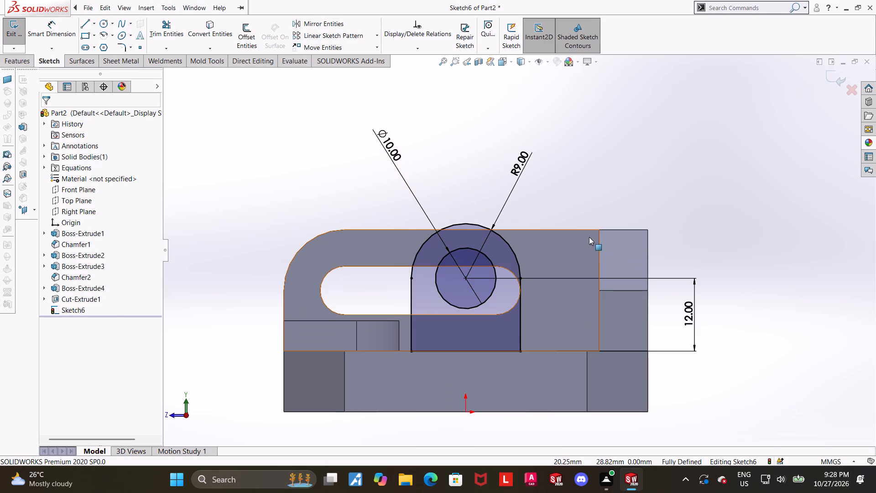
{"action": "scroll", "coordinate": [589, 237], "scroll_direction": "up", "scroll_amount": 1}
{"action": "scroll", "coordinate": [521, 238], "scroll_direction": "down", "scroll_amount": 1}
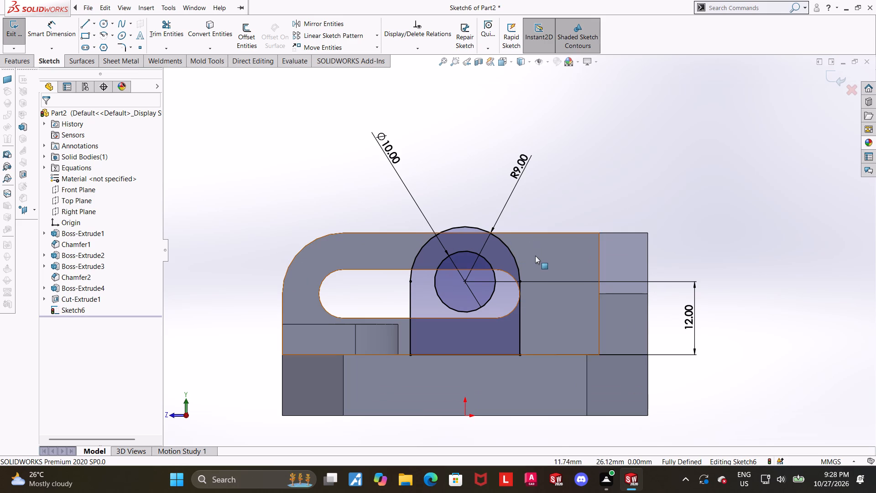
Close the sketch and extrude the holed round-topped profile 15 mm in the reversed direction, inward over the plate, merged with the body.
{"action": "middle_click_drag", "start_coordinate": [651, 256], "coordinate": [696, 267]}
{"action": "middle_click_drag", "start_coordinate": [705, 264], "coordinate": [712, 275]}
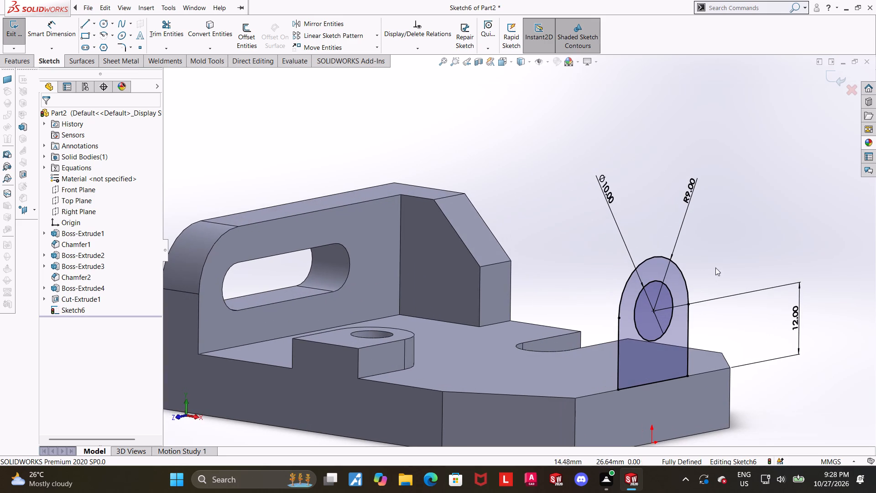
{"action": "left_click", "coordinate": [839, 86]}
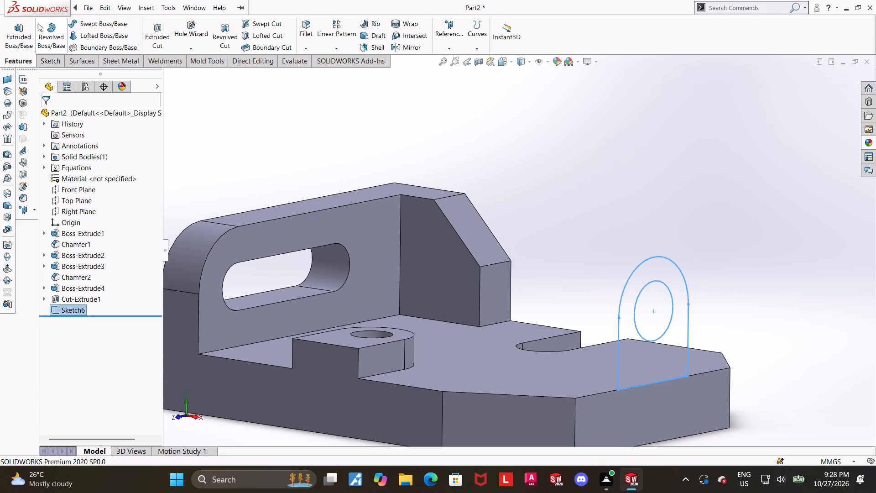
{"action": "left_click", "coordinate": [26, 25]}
{"action": "left_click", "coordinate": [46, 174]}
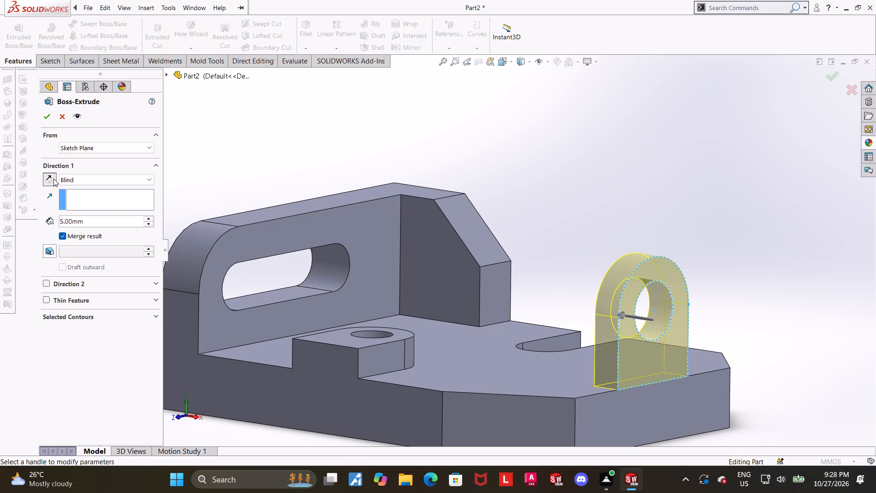
{"action": "left_click_drag", "start_coordinate": [109, 224], "coordinate": [0, 208]}
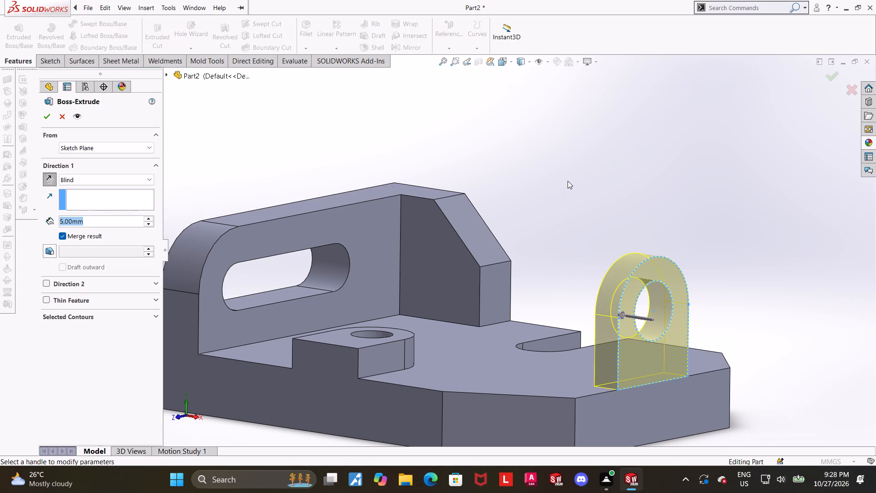
{"action": "type", "text": "25"}
{"action": "key", "text": "Return"}
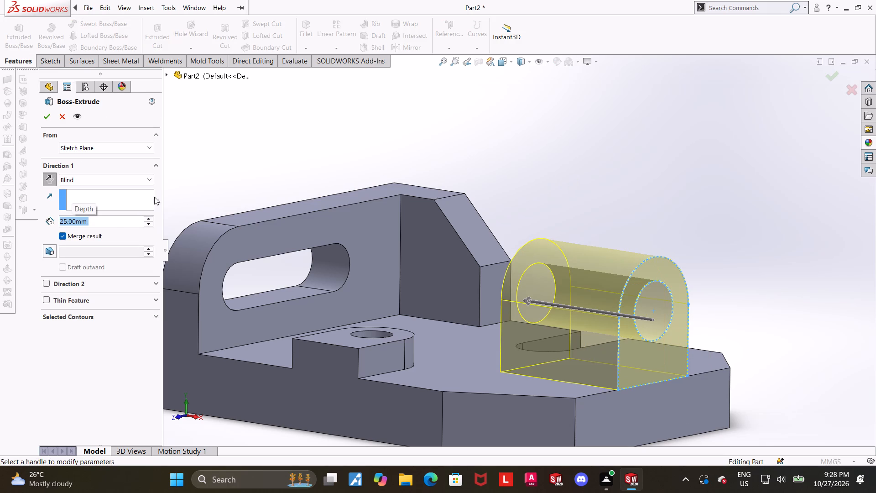
{"action": "type", "text": "15"}
{"action": "key", "text": "Return"}
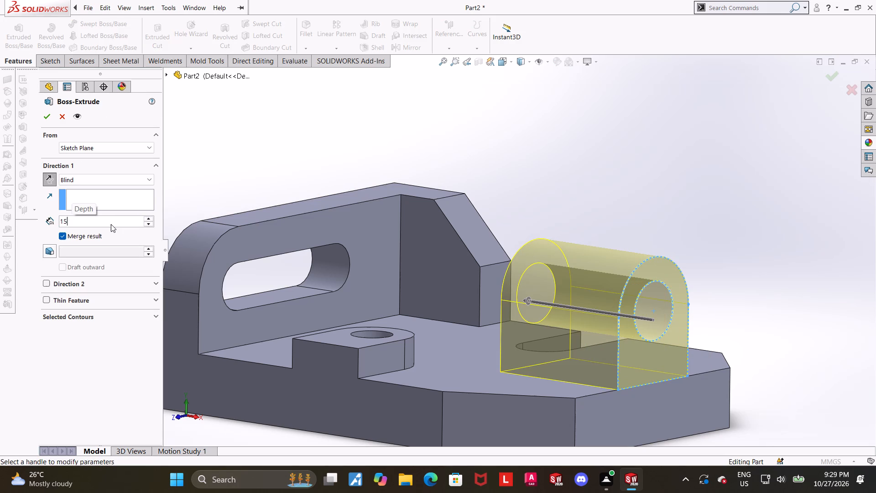
{"action": "left_click", "coordinate": [50, 115]}
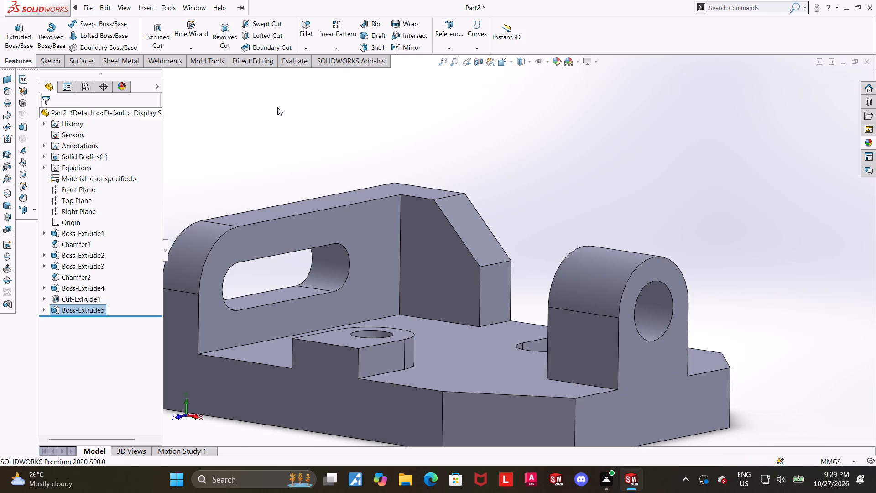
Examine the part with its extruded round-topped lug from an angled view.
{"action": "left_click_drag", "start_coordinate": [682, 192], "coordinate": [680, 196]}
{"action": "middle_click_drag", "start_coordinate": [696, 221], "coordinate": [693, 223]}
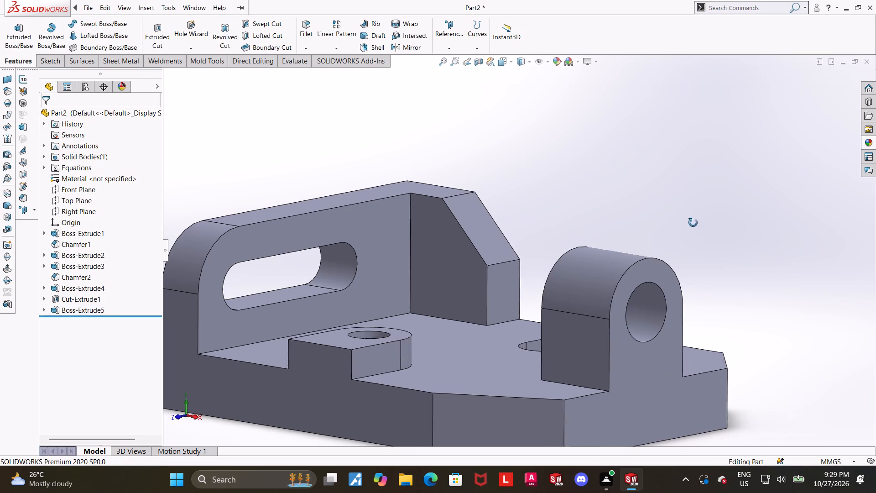
{"action": "middle_click_drag", "start_coordinate": [693, 223], "coordinate": [683, 241]}
{"action": "scroll", "coordinate": [675, 219], "scroll_direction": "up", "scroll_amount": 2}
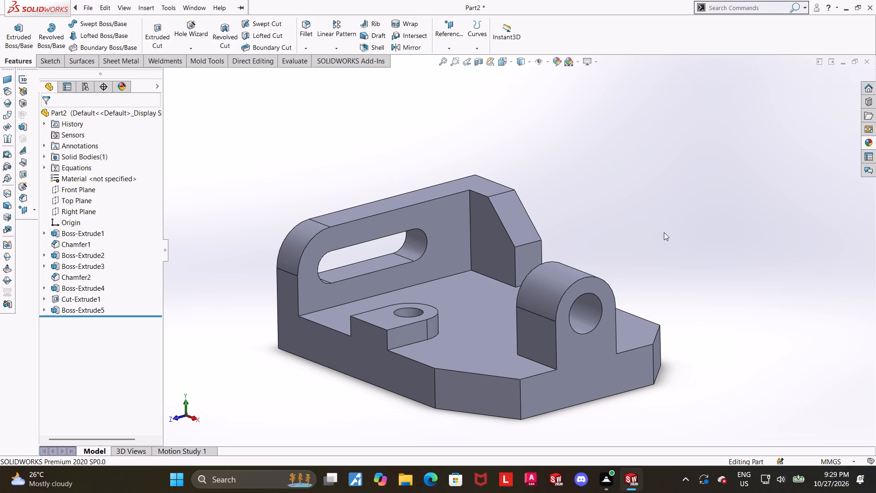
{"action": "scroll", "coordinate": [687, 282], "scroll_direction": "up", "scroll_amount": 1}
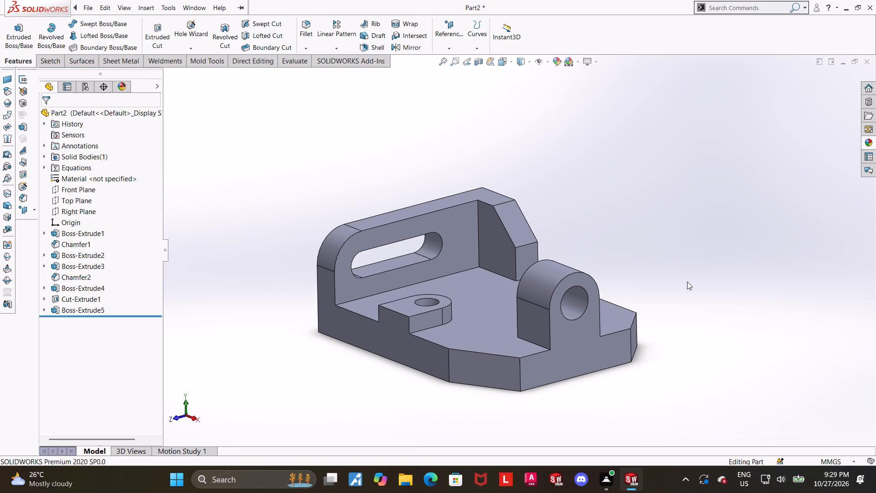
{"action": "scroll", "coordinate": [687, 282], "scroll_direction": "down", "scroll_amount": 1}
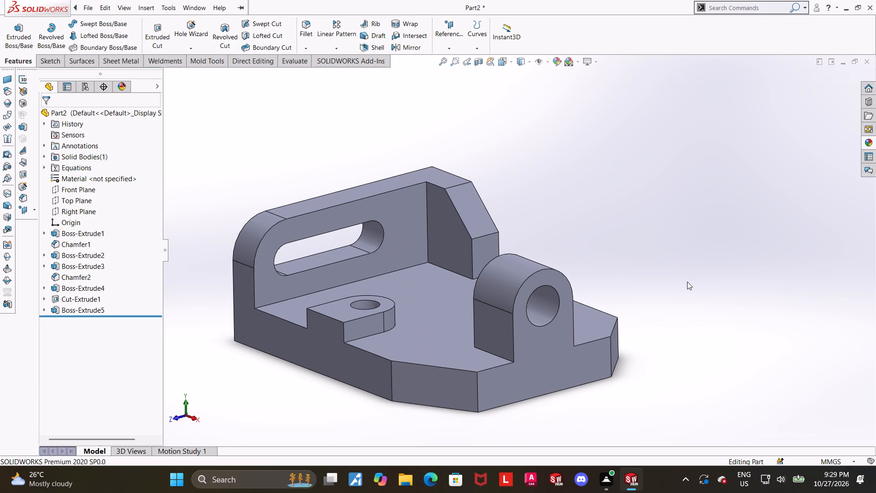
{"action": "scroll", "coordinate": [687, 282], "scroll_direction": "up", "scroll_amount": 1}
{"action": "scroll", "coordinate": [681, 285], "scroll_direction": "down", "scroll_amount": 1}
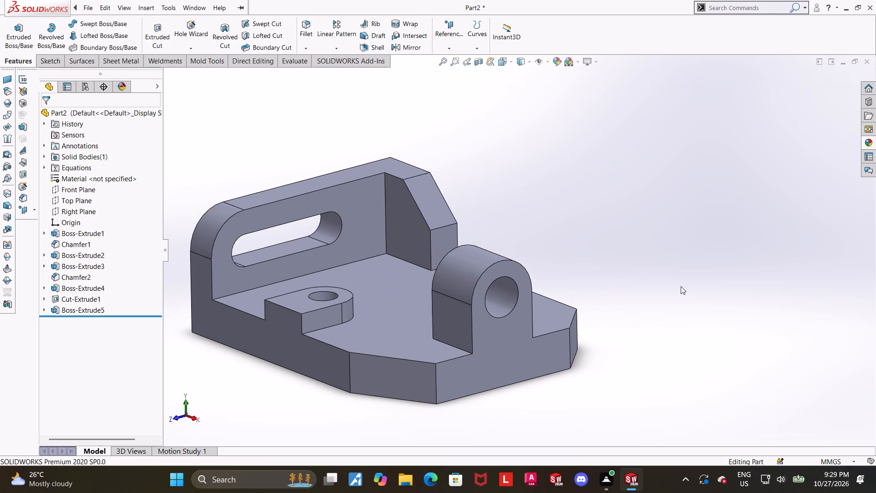
{"action": "scroll", "coordinate": [362, 264], "scroll_direction": "up", "scroll_amount": 1}
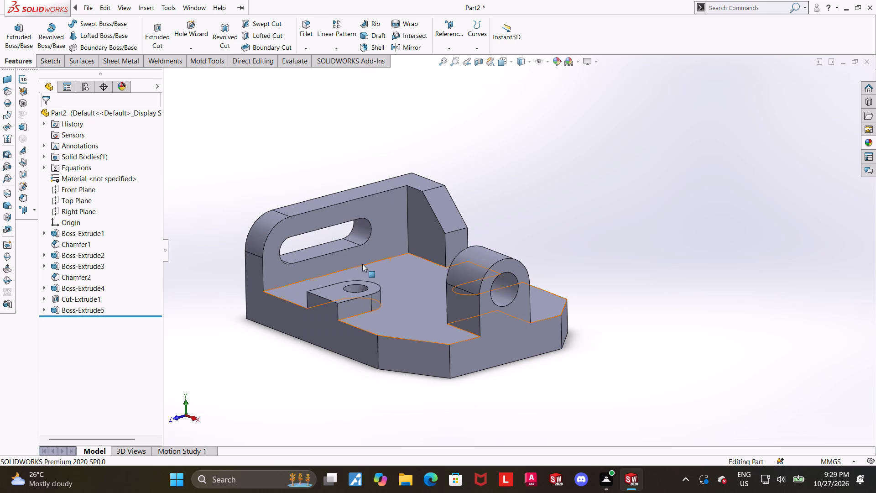
Fillet the base edges on both sides of the round-topped lug and around the holed boss with a 2 mm radius.
{"action": "left_click", "coordinate": [312, 35]}
{"action": "key", "text": "2"}
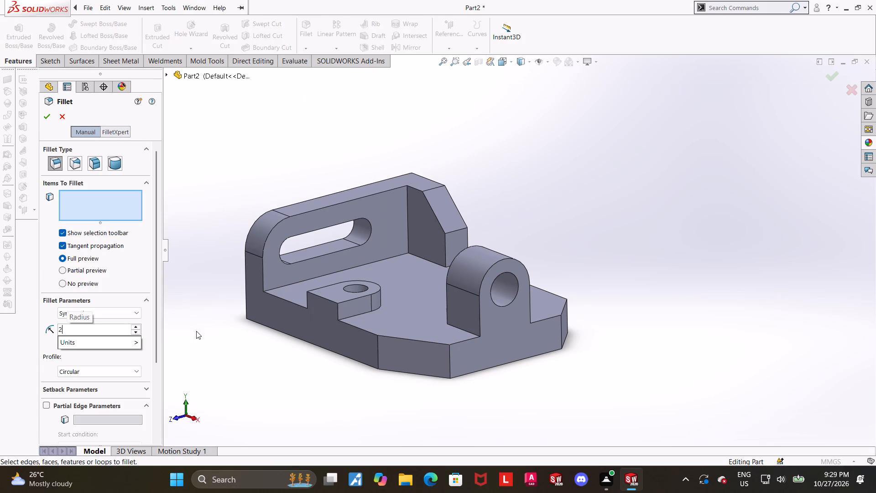
{"action": "key", "text": "Return"}
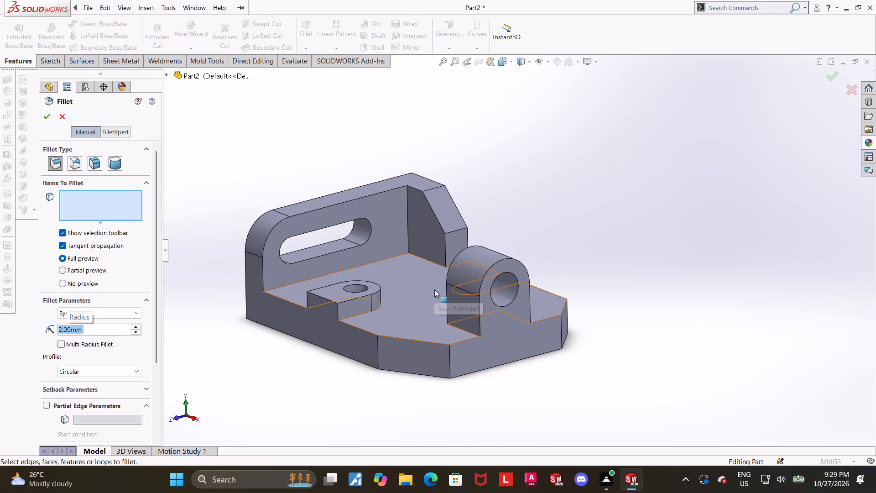
{"action": "scroll", "coordinate": [434, 289], "scroll_direction": "down", "scroll_amount": 1}
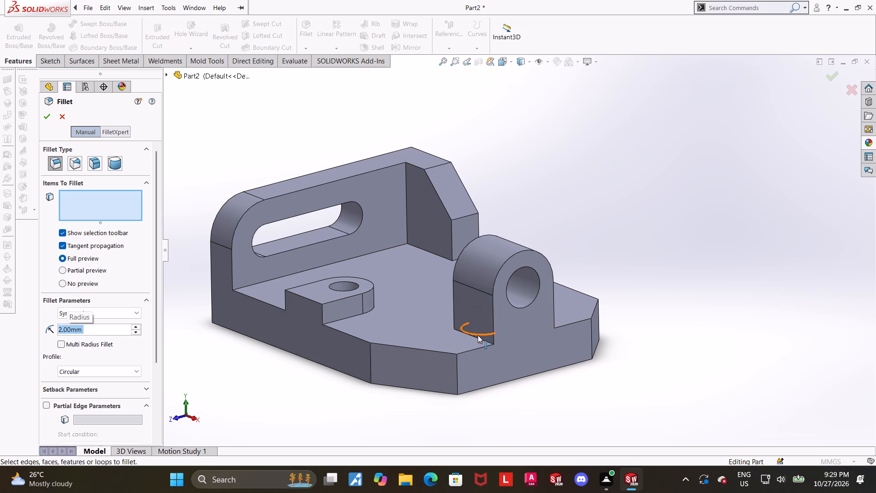
{"action": "left_click", "coordinate": [474, 336]}
{"action": "middle_click_drag", "start_coordinate": [579, 311], "coordinate": [542, 311]}
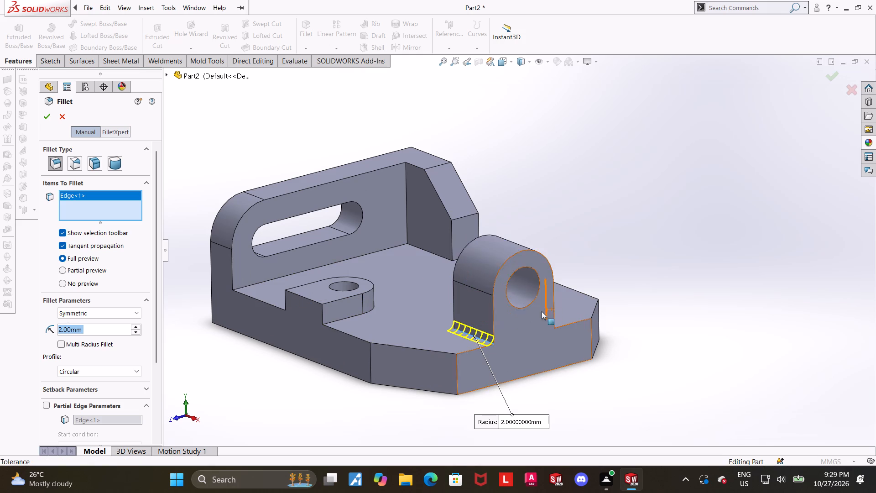
{"action": "middle_click_drag", "start_coordinate": [542, 311], "coordinate": [525, 340]}
{"action": "middle_click_drag", "start_coordinate": [538, 331], "coordinate": [475, 352]}
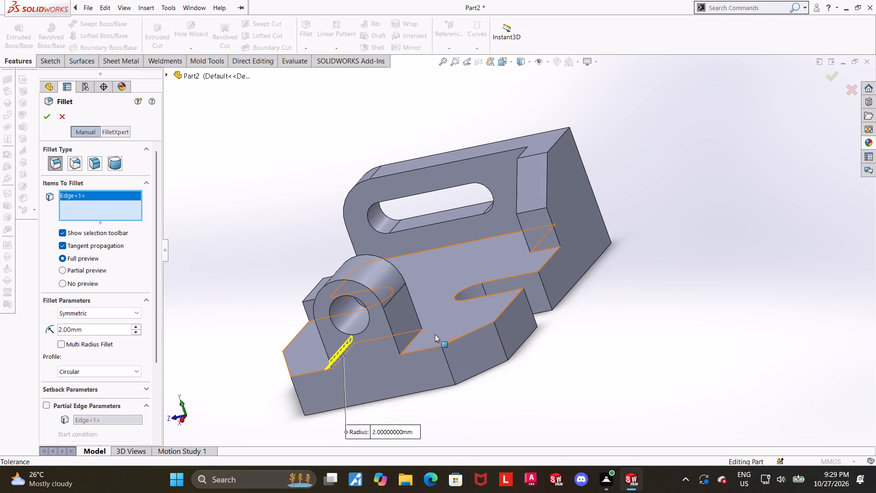
{"action": "left_click", "coordinate": [413, 340]}
{"action": "middle_click_drag", "start_coordinate": [416, 340], "coordinate": [476, 341]}
{"action": "scroll", "coordinate": [386, 331], "scroll_direction": "up", "scroll_amount": 1}
{"action": "scroll", "coordinate": [371, 294], "scroll_direction": "down", "scroll_amount": 2}
{"action": "left_click", "coordinate": [400, 306]}
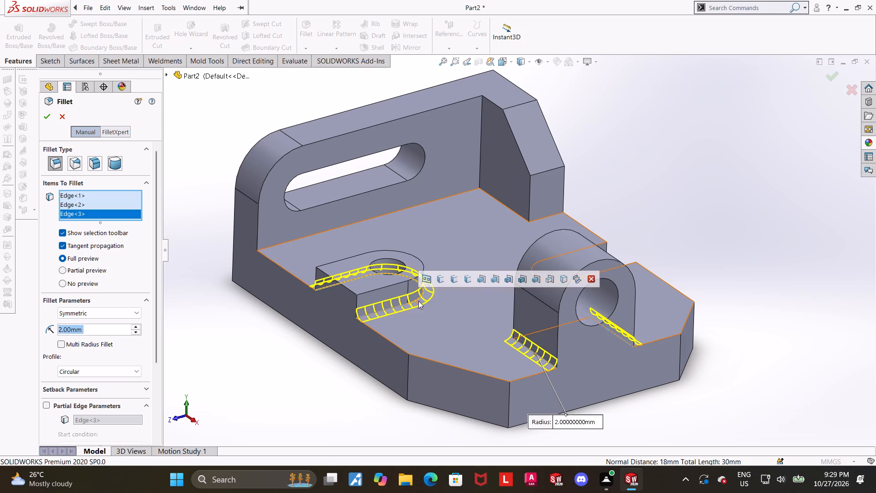
{"action": "scroll", "coordinate": [460, 350], "scroll_direction": "up", "scroll_amount": 2}
{"action": "scroll", "coordinate": [690, 343], "scroll_direction": "up", "scroll_amount": 1}
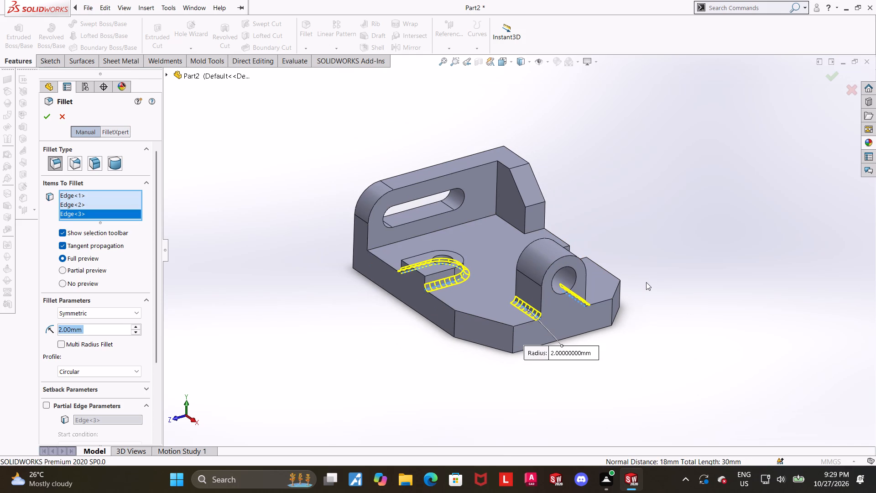
{"action": "scroll", "coordinate": [646, 282], "scroll_direction": "down", "scroll_amount": 2}
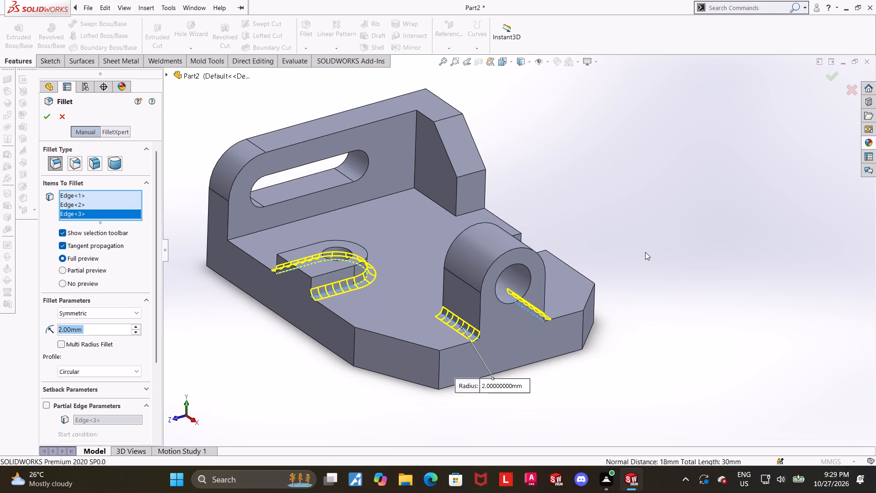
{"action": "left_click", "coordinate": [45, 113]}
{"action": "left_click", "coordinate": [742, 273]}
Examine the filleted part from several angles, checking the upright, boss, lug and plate underside.
{"action": "middle_click_drag", "start_coordinate": [702, 284], "coordinate": [682, 280]}
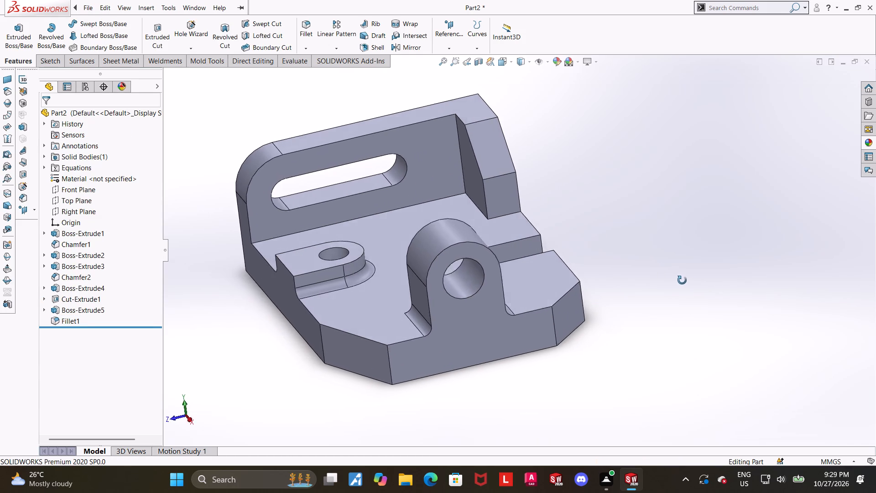
{"action": "middle_click_drag", "start_coordinate": [682, 280], "coordinate": [648, 307]}
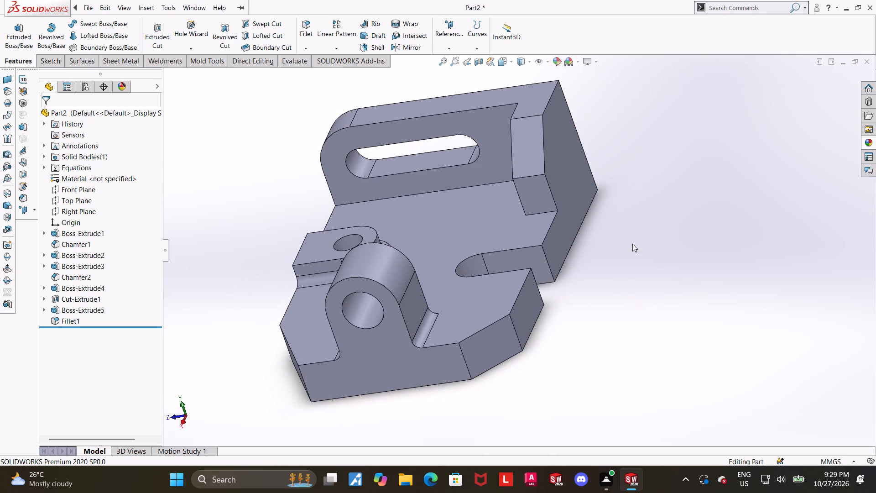
{"action": "scroll", "coordinate": [622, 242], "scroll_direction": "down", "scroll_amount": 1}
{"action": "middle_click_drag", "start_coordinate": [614, 252], "coordinate": [610, 267]}
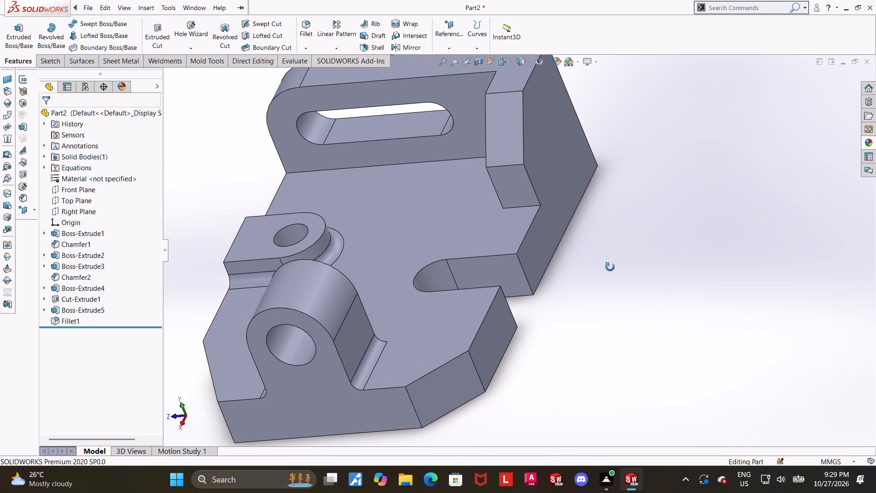
{"action": "middle_click_drag", "start_coordinate": [610, 267], "coordinate": [613, 275]}
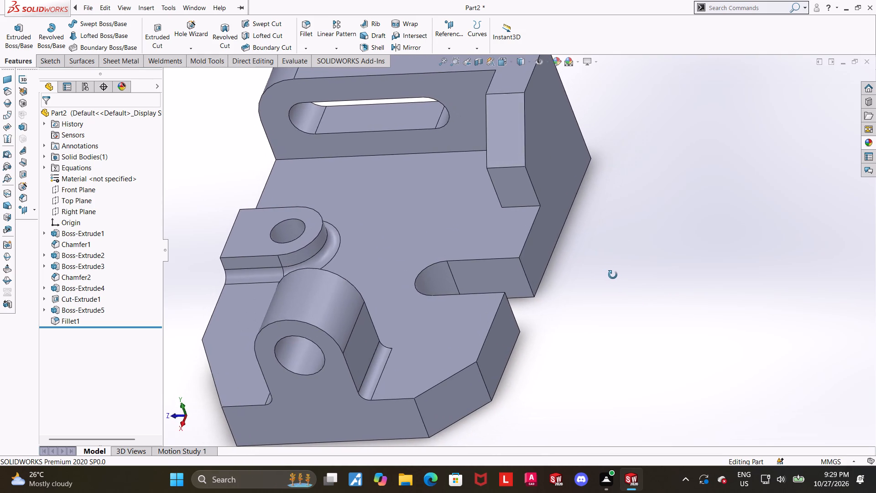
{"action": "middle_click_drag", "start_coordinate": [613, 275], "coordinate": [746, 264]}
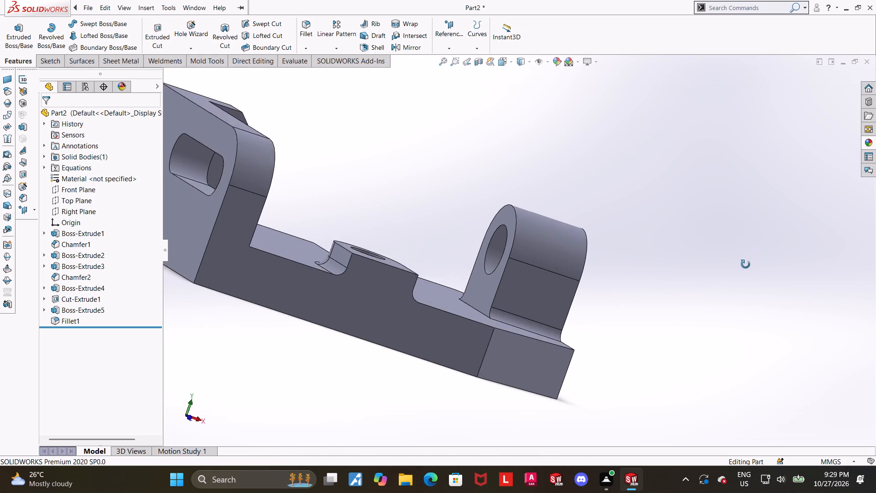
{"action": "middle_click_drag", "start_coordinate": [746, 264], "coordinate": [737, 266]}
{"action": "middle_click_drag", "start_coordinate": [737, 266], "coordinate": [728, 262]}
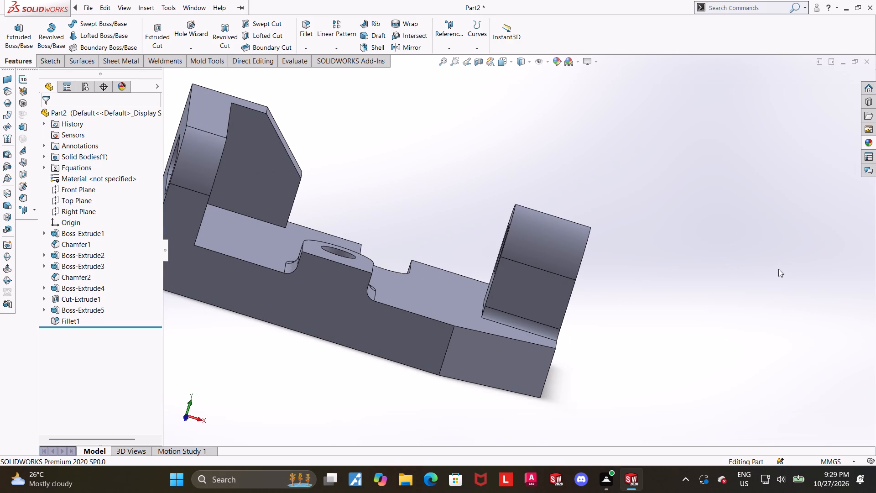
{"action": "scroll", "coordinate": [778, 269], "scroll_direction": "up", "scroll_amount": 1}
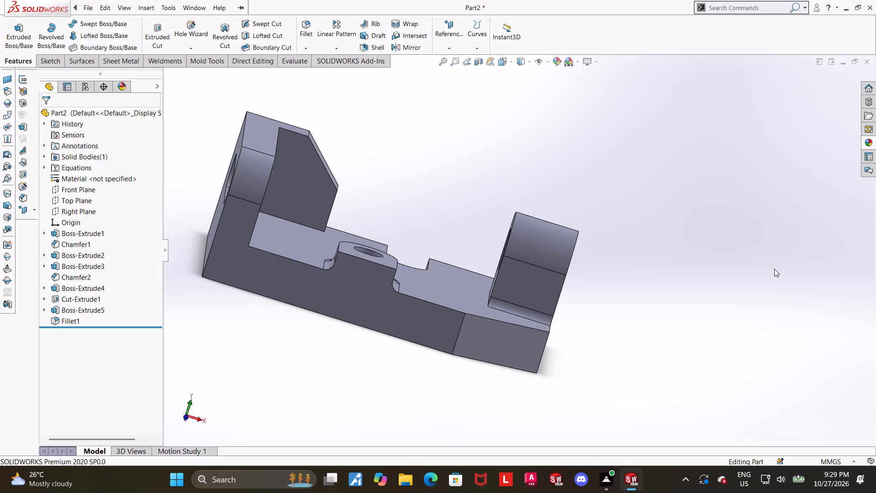
{"action": "scroll", "coordinate": [774, 269], "scroll_direction": "up", "scroll_amount": 2}
{"action": "middle_click_drag", "start_coordinate": [620, 293], "coordinate": [642, 286]}
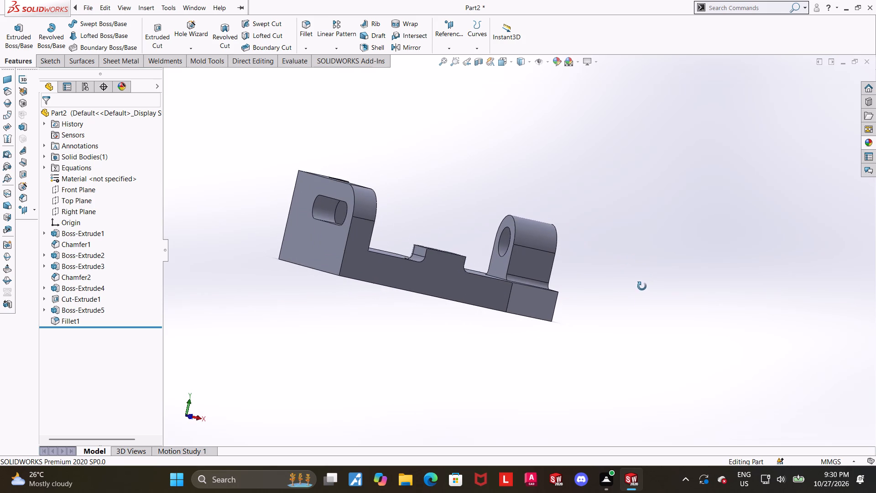
{"action": "middle_click_drag", "start_coordinate": [642, 286], "coordinate": [642, 285]}
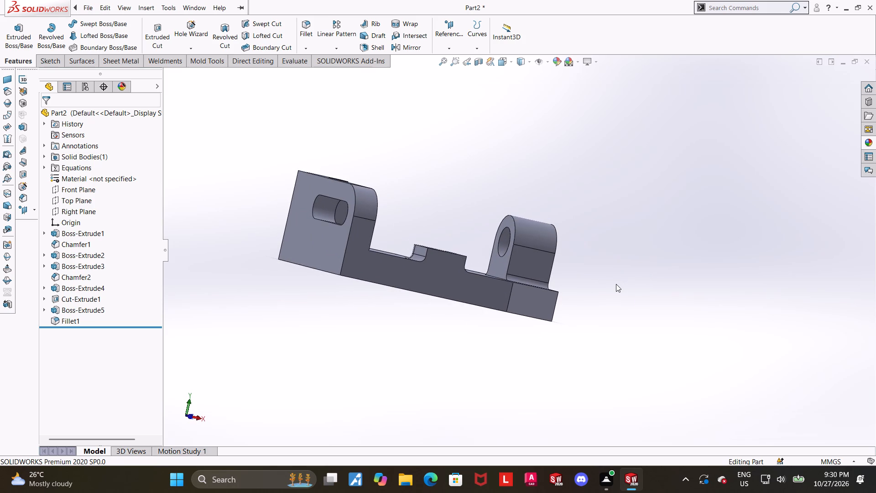
{"action": "scroll", "coordinate": [616, 286], "scroll_direction": "up", "scroll_amount": 1}
{"action": "scroll", "coordinate": [577, 290], "scroll_direction": "down", "scroll_amount": 1}
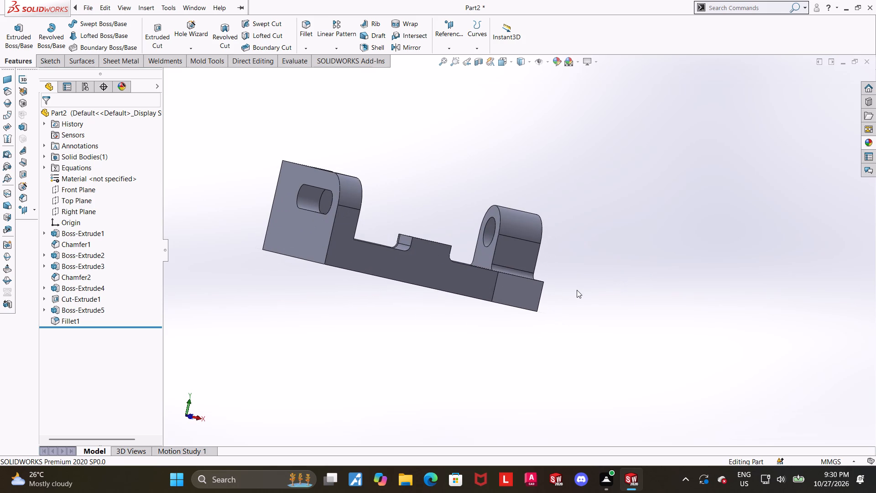
{"action": "scroll", "coordinate": [577, 290], "scroll_direction": "up", "scroll_amount": 1}
{"action": "scroll", "coordinate": [577, 290], "scroll_direction": "down", "scroll_amount": 1}
{"action": "middle_click_drag", "start_coordinate": [396, 289], "coordinate": [369, 302]}
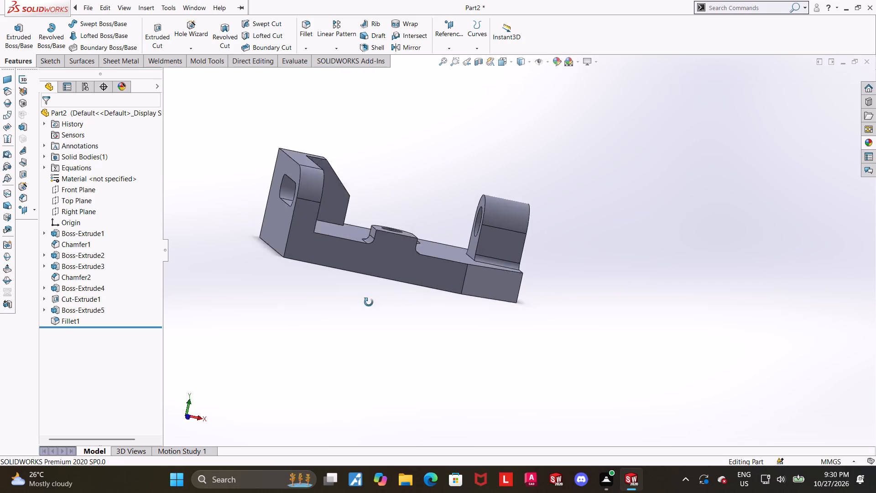
{"action": "middle_click_drag", "start_coordinate": [369, 302], "coordinate": [359, 301]}
{"action": "scroll", "coordinate": [365, 292], "scroll_direction": "up", "scroll_amount": 2}
{"action": "scroll", "coordinate": [343, 226], "scroll_direction": "down", "scroll_amount": 4}
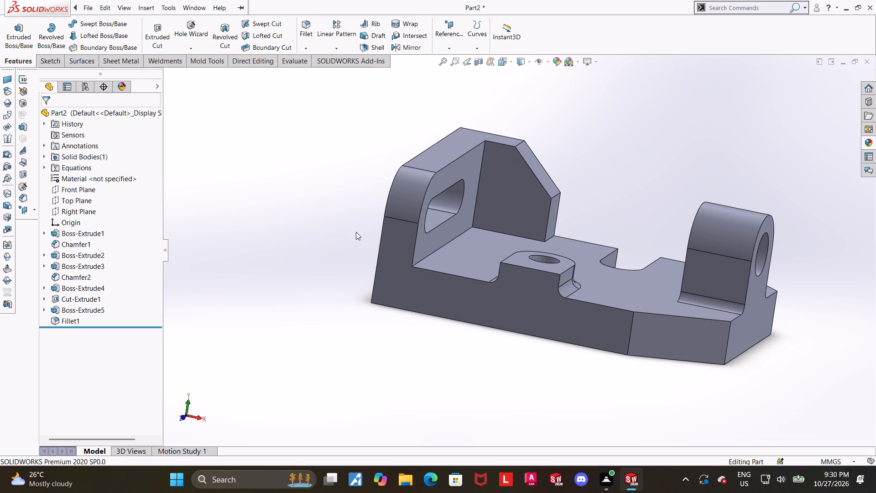
{"action": "scroll", "coordinate": [356, 232], "scroll_direction": "up", "scroll_amount": 1}
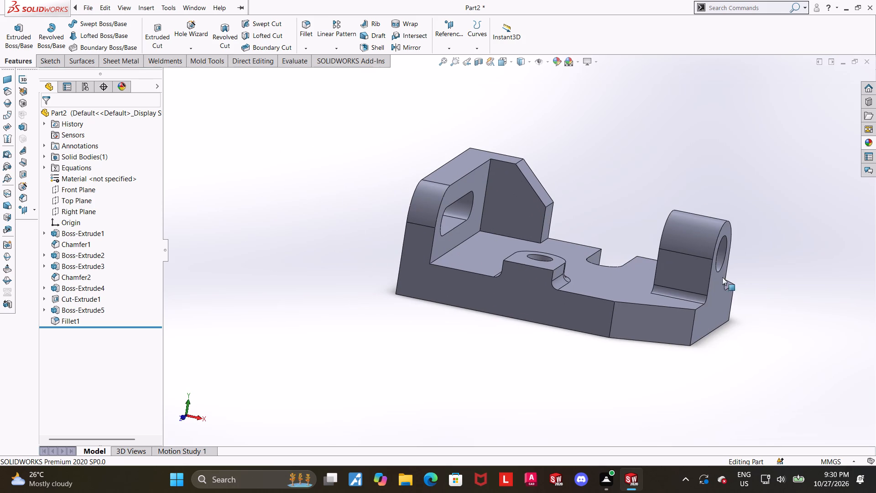
{"action": "scroll", "coordinate": [769, 279], "scroll_direction": "up", "scroll_amount": 1}
{"action": "scroll", "coordinate": [712, 268], "scroll_direction": "down", "scroll_amount": 1}
{"action": "middle_click_drag", "start_coordinate": [703, 267], "coordinate": [571, 201]}
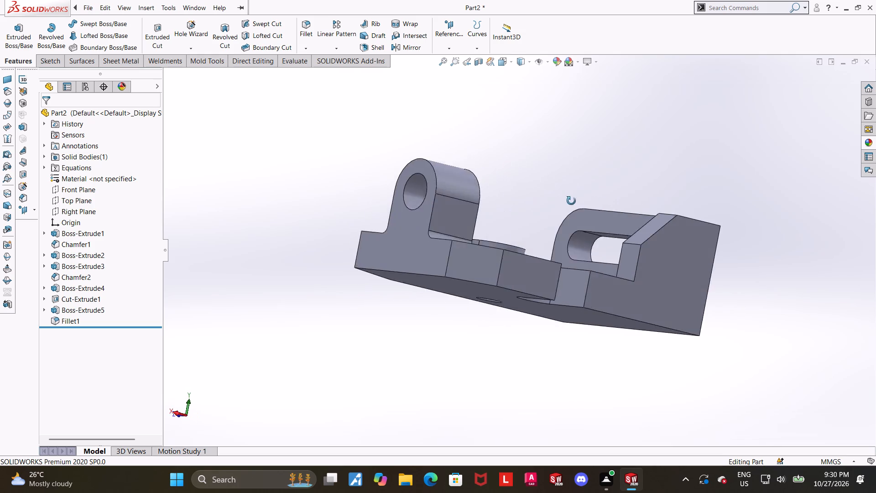
{"action": "middle_click_drag", "start_coordinate": [571, 201], "coordinate": [537, 210]}
{"action": "middle_click_drag", "start_coordinate": [736, 318], "coordinate": [787, 346]}
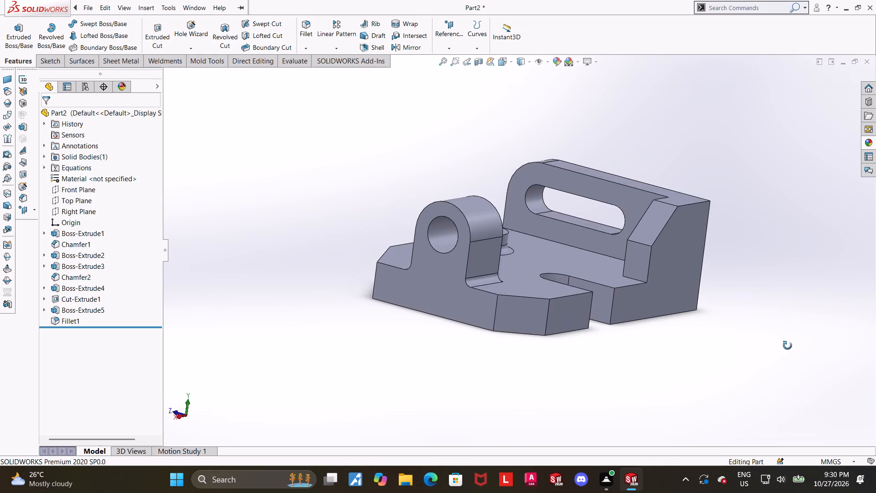
{"action": "middle_click_drag", "start_coordinate": [787, 346], "coordinate": [790, 315]}
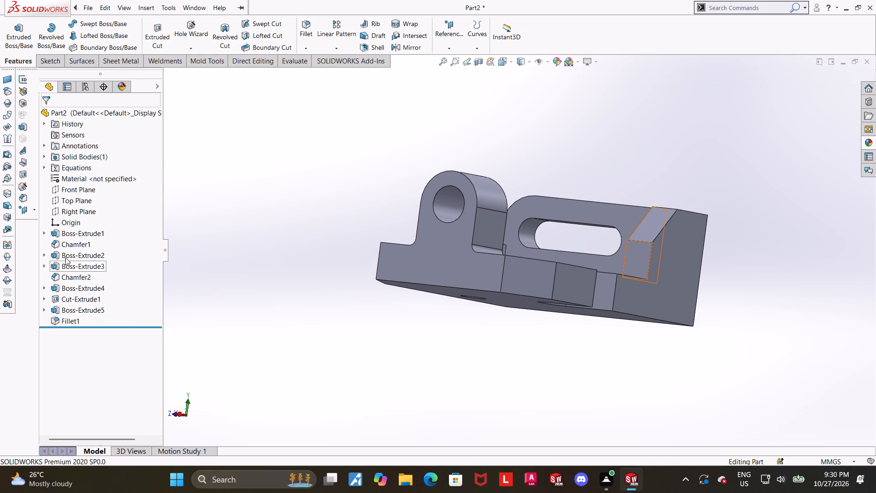
Open the slotted upright's sketch for editing and trim away the stepped lines below its rounded corner, including the vertical end line.
{"action": "left_click", "coordinate": [65, 257]}
{"action": "middle_click_drag", "start_coordinate": [451, 317], "coordinate": [479, 351]}
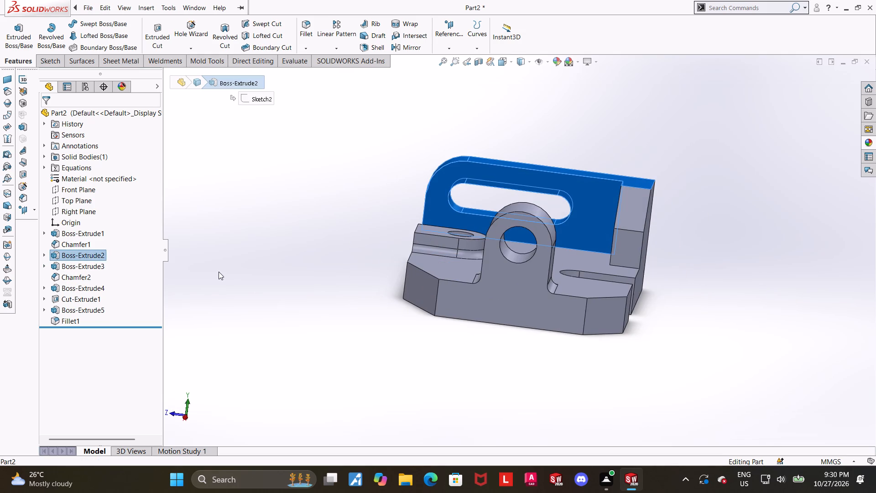
{"action": "left_click", "coordinate": [46, 256]}
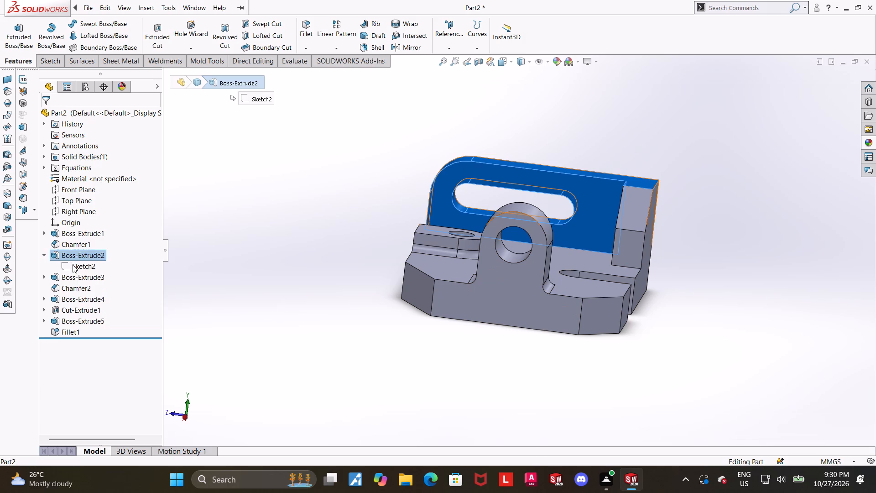
{"action": "left_click", "coordinate": [73, 265]}
{"action": "left_click", "coordinate": [78, 240]}
{"action": "left_click", "coordinate": [84, 268]}
{"action": "left_click", "coordinate": [108, 255]}
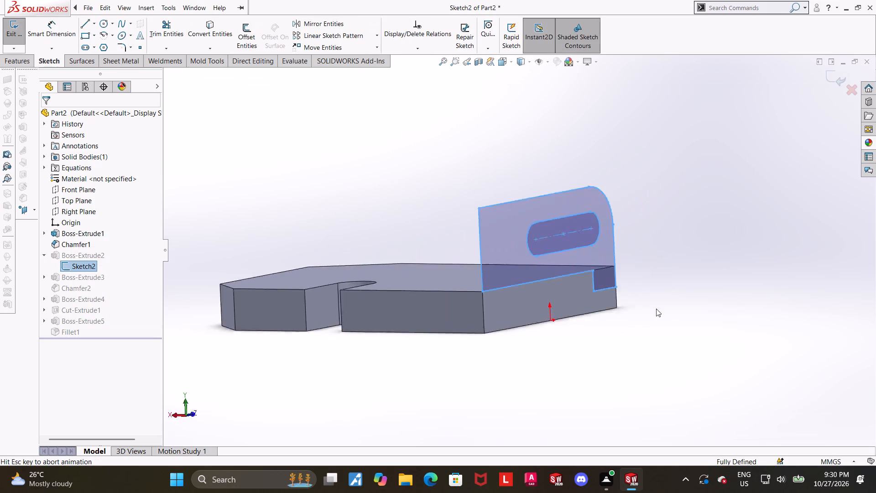
{"action": "scroll", "coordinate": [749, 324], "scroll_direction": "down", "scroll_amount": 3}
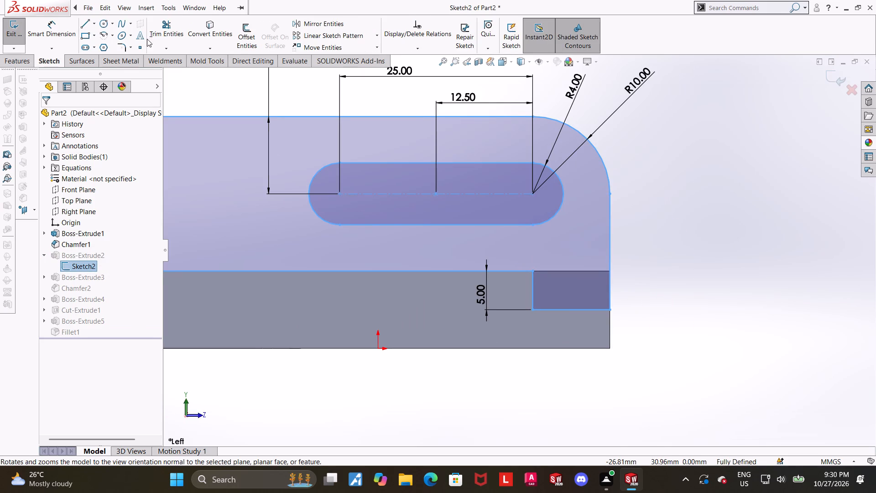
{"action": "left_click", "coordinate": [151, 38]}
{"action": "left_click_drag", "start_coordinate": [518, 289], "coordinate": [626, 287]}
{"action": "left_click_drag", "start_coordinate": [588, 283], "coordinate": [585, 294]}
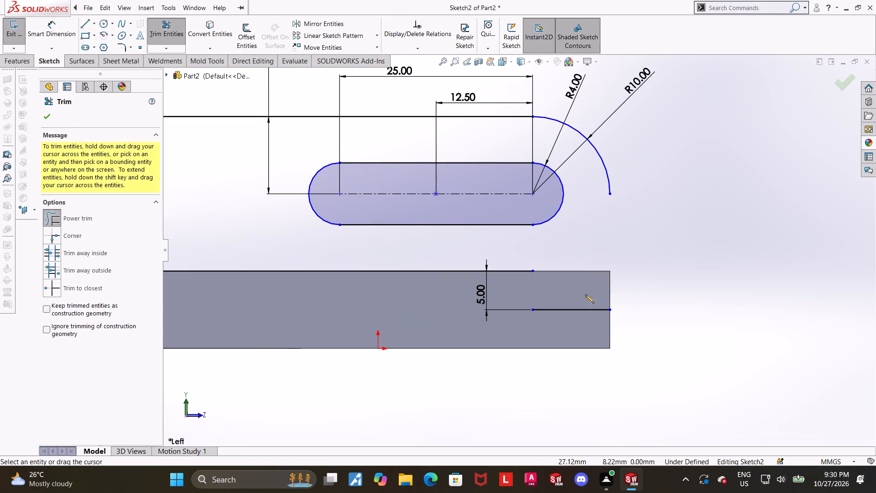
{"action": "left_click_drag", "start_coordinate": [585, 294], "coordinate": [576, 327]}
Draw a vertical line from the lower end of the R10 arc down to the plate's top corner.
{"action": "left_click", "coordinate": [89, 21]}
{"action": "left_click", "coordinate": [86, 22]}
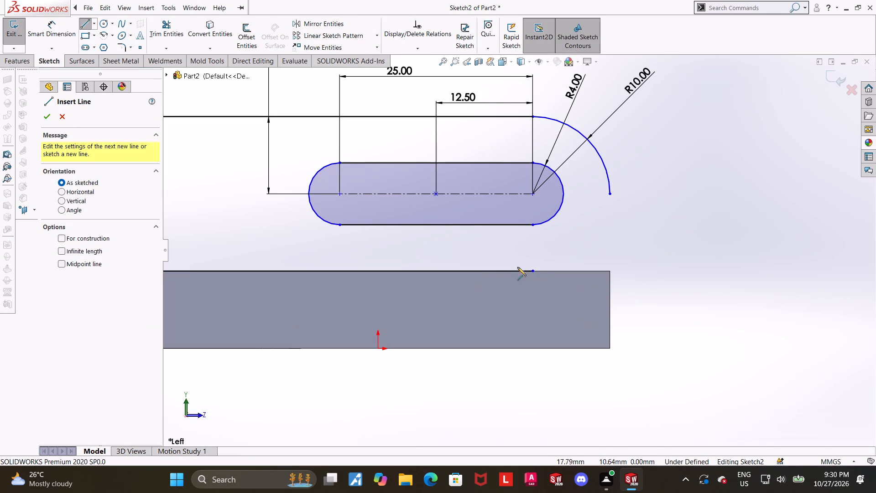
{"action": "left_click", "coordinate": [532, 271]}
{"action": "key", "text": "Escape"}
{"action": "key", "text": "Escape"}
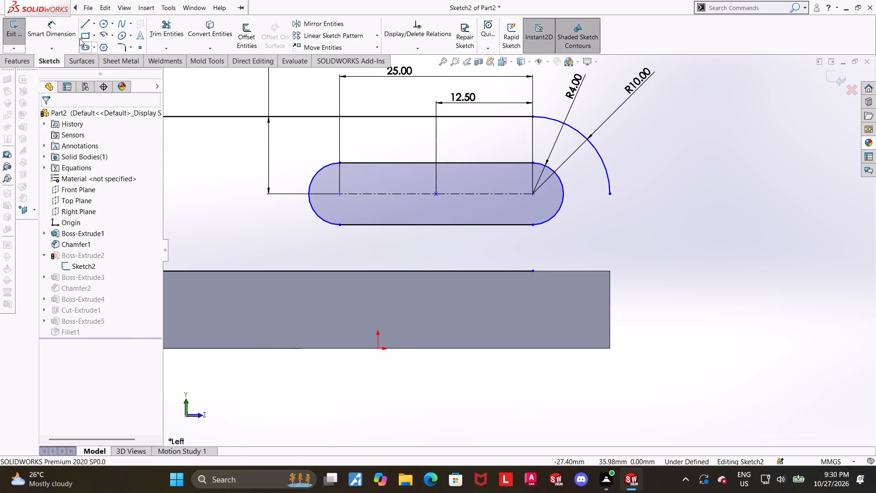
{"action": "left_click", "coordinate": [83, 25]}
{"action": "left_click", "coordinate": [610, 196]}
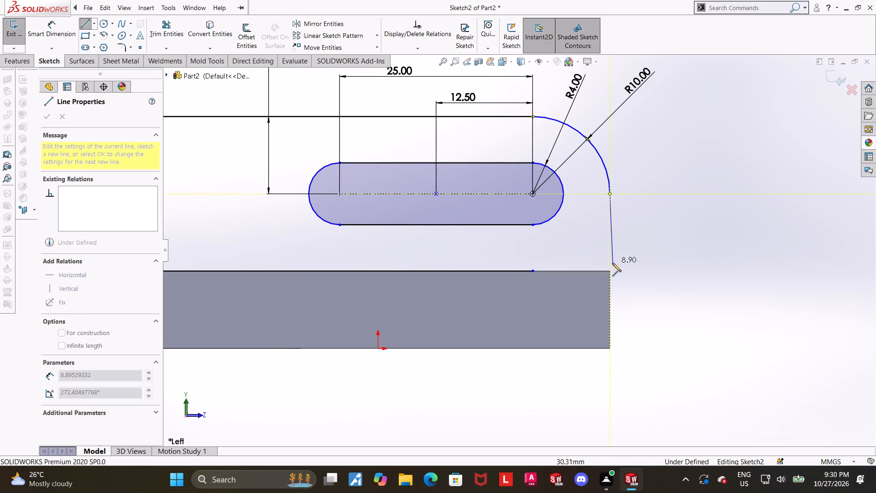
{"action": "left_click", "coordinate": [609, 271]}
{"action": "key", "text": "Escape"}
{"action": "key", "text": "Escape"}
{"action": "key", "text": "Escape"}
Delete the coincident relation on the open endpoint of the upright profile's bottom line.
{"action": "left_click", "coordinate": [532, 271]}
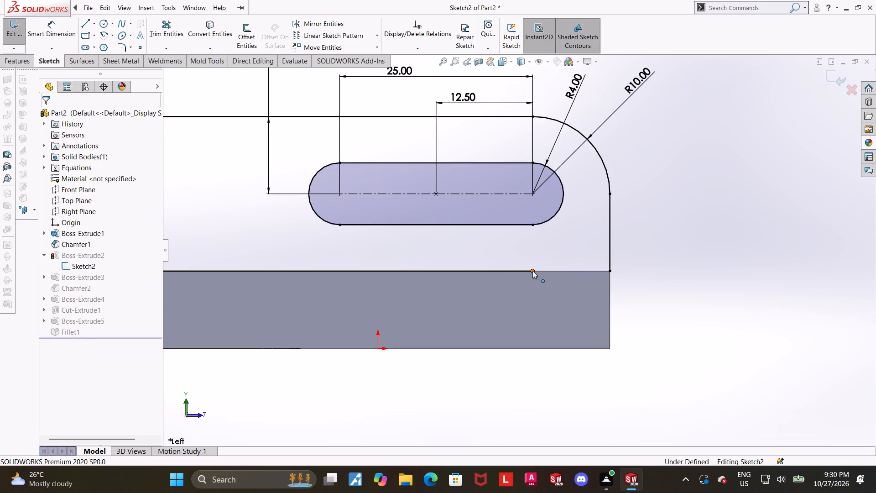
{"action": "right_click", "coordinate": [534, 263]}
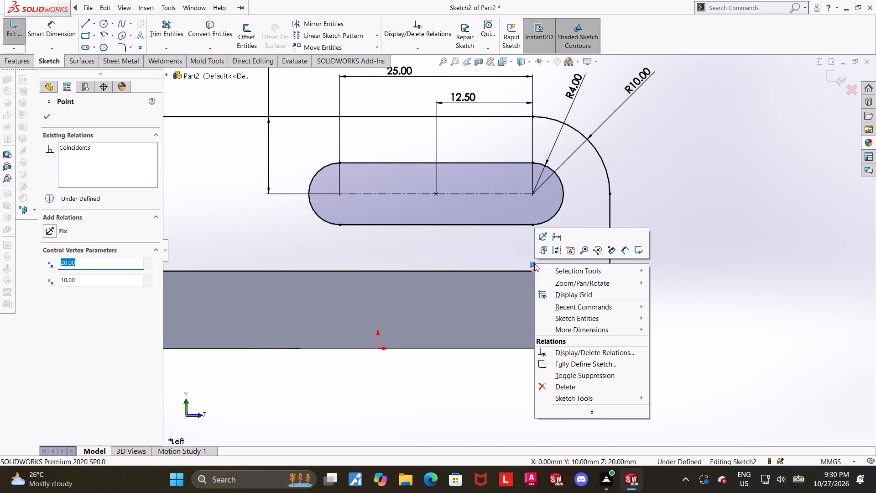
{"action": "left_click", "coordinate": [558, 384]}
{"action": "left_click", "coordinate": [709, 307]}
Merge the open endpoint of the upright profile's bottom line with the plate-corner endpoint, and exit the sketch to rebuild the part.
{"action": "left_click", "coordinate": [532, 270]}
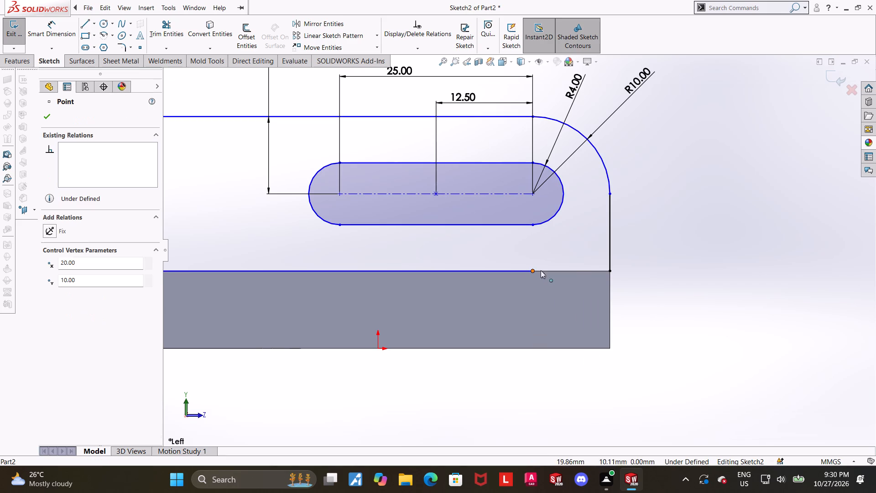
{"action": "left_click", "coordinate": [610, 272], "text": "ctrl"}
{"action": "left_click", "coordinate": [56, 317]}
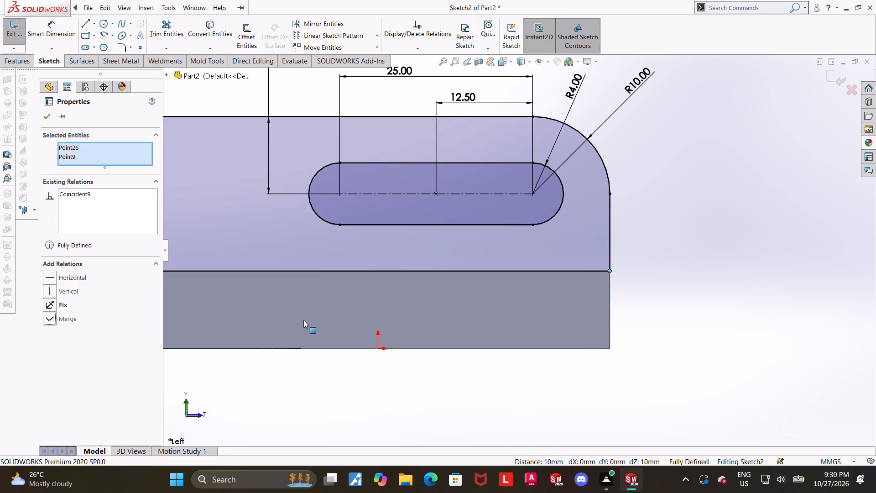
{"action": "left_click", "coordinate": [595, 334]}
{"action": "scroll", "coordinate": [606, 338], "scroll_direction": "up", "scroll_amount": 3}
{"action": "left_click", "coordinate": [646, 332]}
{"action": "middle_click_drag", "start_coordinate": [551, 250], "coordinate": [628, 249]}
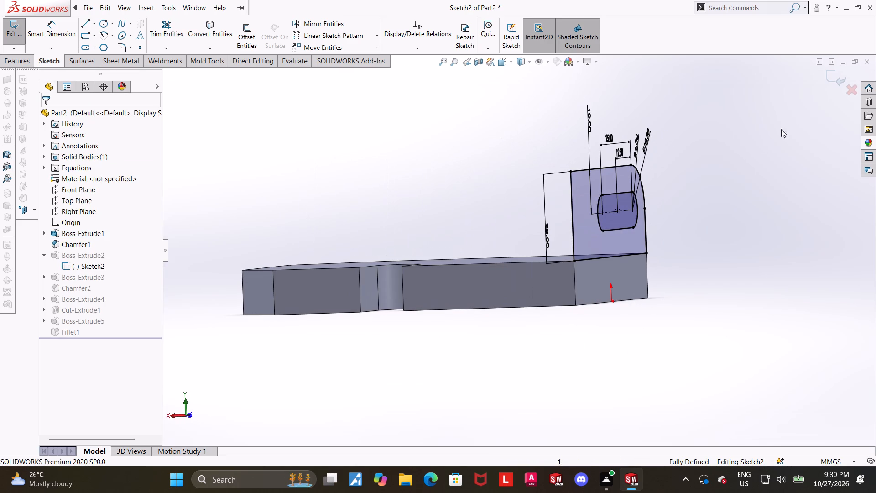
{"action": "left_click", "coordinate": [828, 77]}
On the chamfered wall's large flat face, sketch a corner rectangle about 5.7 by 7.1 mm from the origin at the lower corner.
{"action": "scroll", "coordinate": [782, 188], "scroll_direction": "up", "scroll_amount": 4}
{"action": "middle_click_drag", "start_coordinate": [579, 330], "coordinate": [620, 361]}
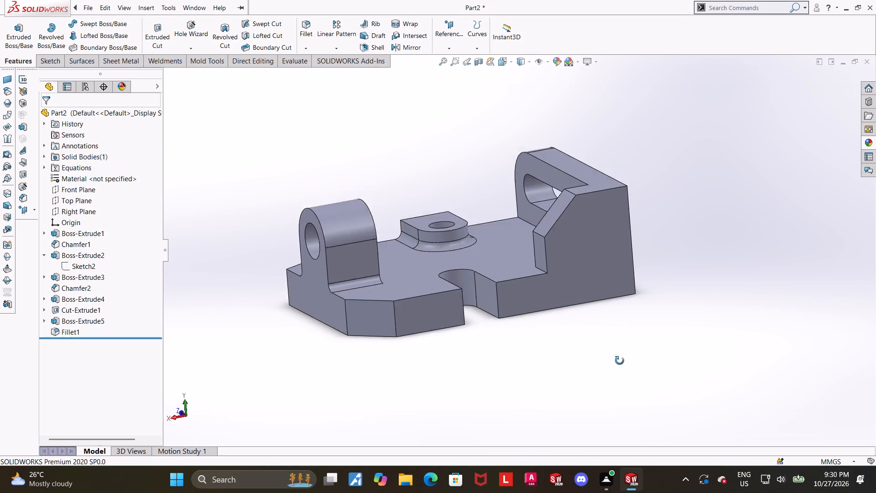
{"action": "middle_click_drag", "start_coordinate": [620, 361], "coordinate": [612, 343]}
{"action": "left_click", "coordinate": [797, 292]}
{"action": "scroll", "coordinate": [801, 299], "scroll_direction": "up", "scroll_amount": 1}
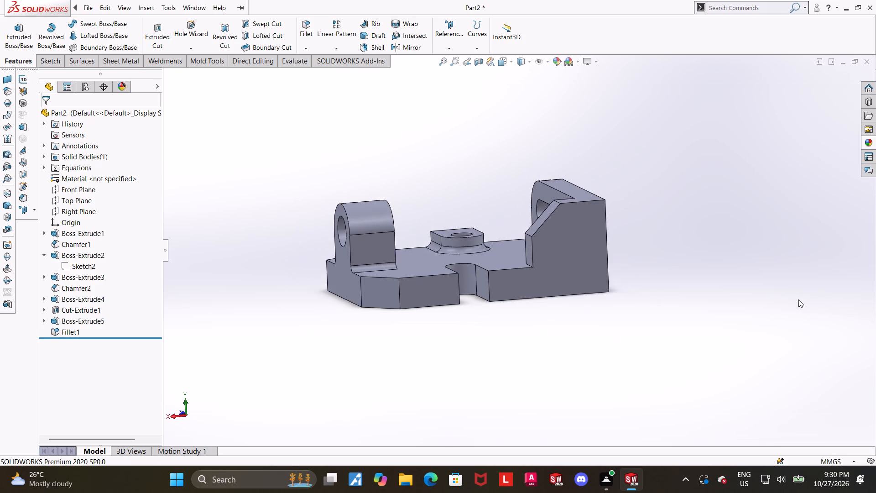
{"action": "middle_click_drag", "start_coordinate": [789, 300], "coordinate": [777, 306]}
{"action": "scroll", "coordinate": [756, 280], "scroll_direction": "down", "scroll_amount": 2}
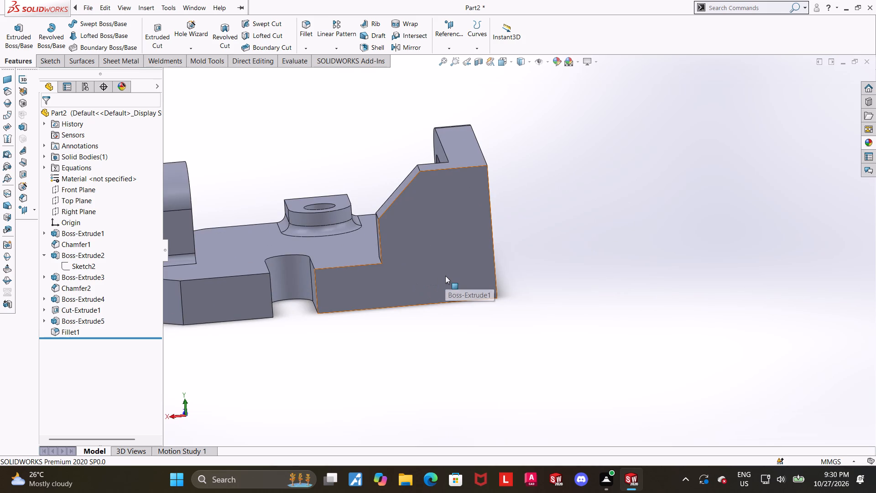
{"action": "left_click", "coordinate": [445, 276]}
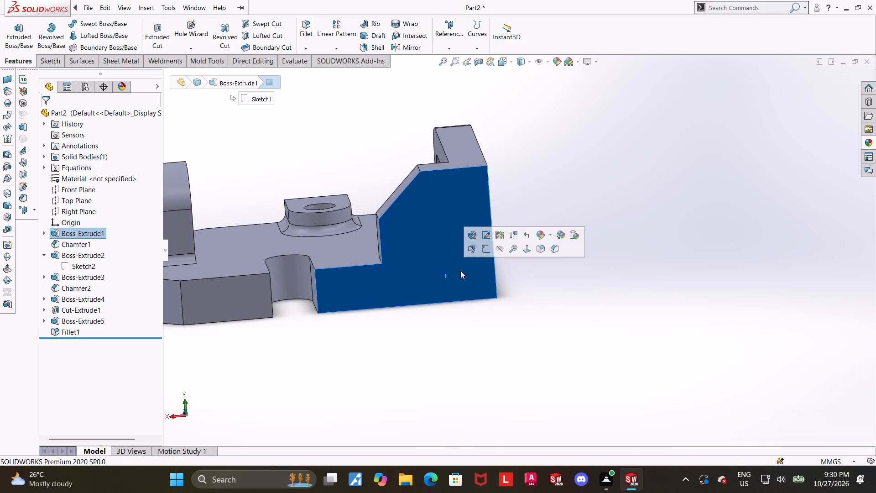
{"action": "left_click", "coordinate": [481, 251]}
{"action": "left_click", "coordinate": [61, 342]}
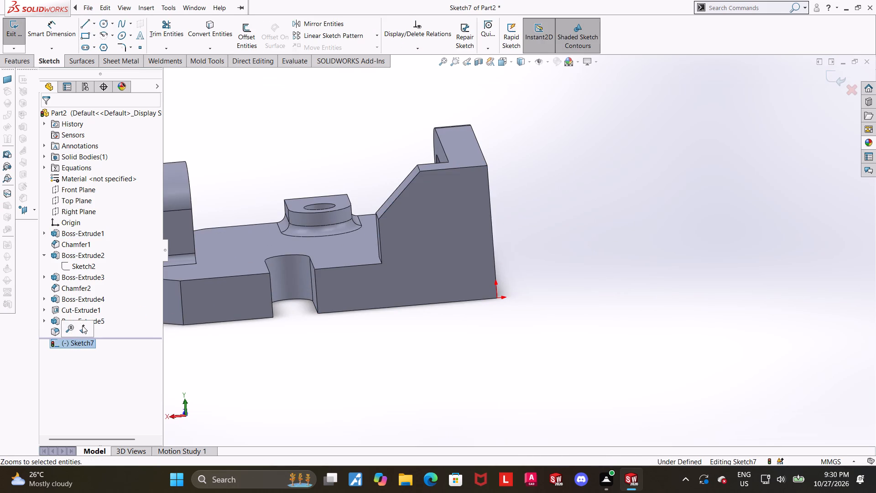
{"action": "left_click", "coordinate": [82, 325]}
{"action": "scroll", "coordinate": [705, 380], "scroll_direction": "up", "scroll_amount": 2}
{"action": "scroll", "coordinate": [727, 254], "scroll_direction": "down", "scroll_amount": 5}
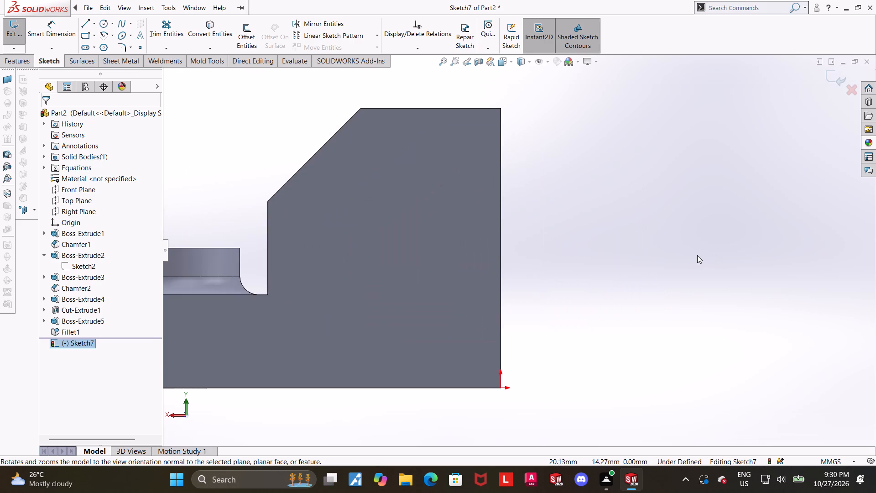
{"action": "left_click", "coordinate": [85, 33]}
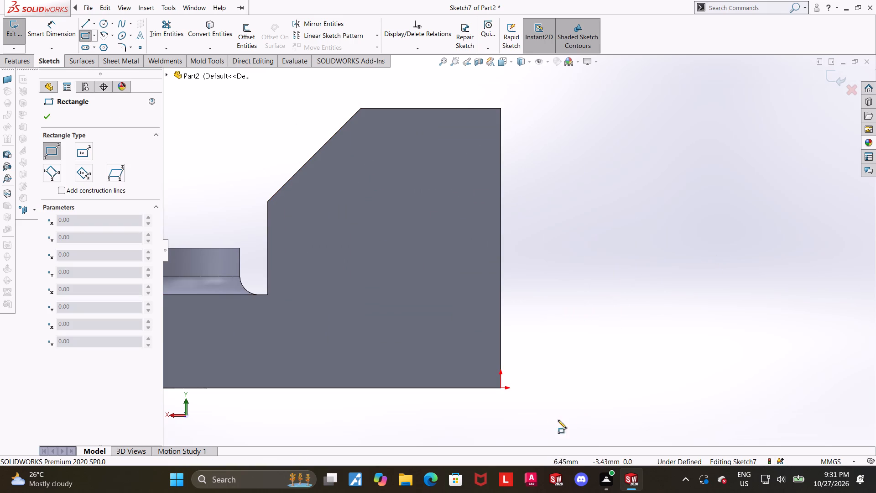
{"action": "left_click", "coordinate": [503, 389]}
{"action": "left_click", "coordinate": [447, 322]}
{"action": "key", "text": "Escape"}
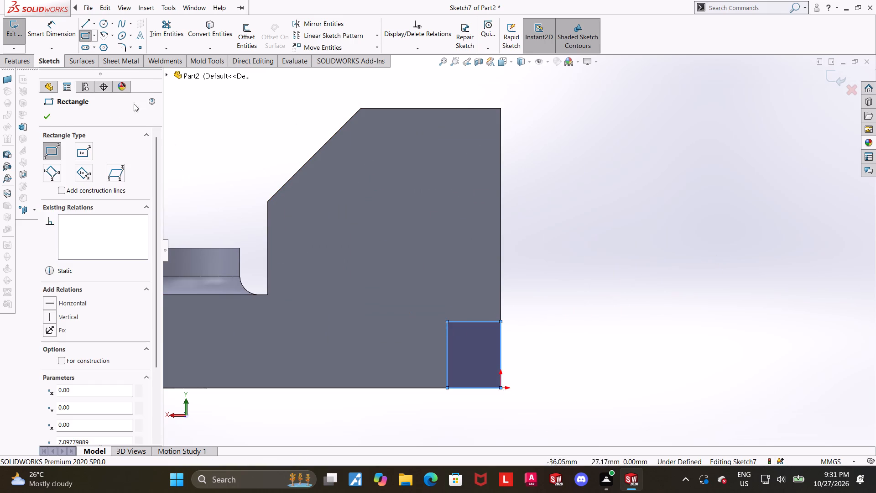
Dimension the rectangle's width as 6 mm.
{"action": "left_click", "coordinate": [37, 32]}
{"action": "scroll", "coordinate": [490, 297], "scroll_direction": "up", "scroll_amount": 1}
{"action": "scroll", "coordinate": [547, 358], "scroll_direction": "down", "scroll_amount": 2}
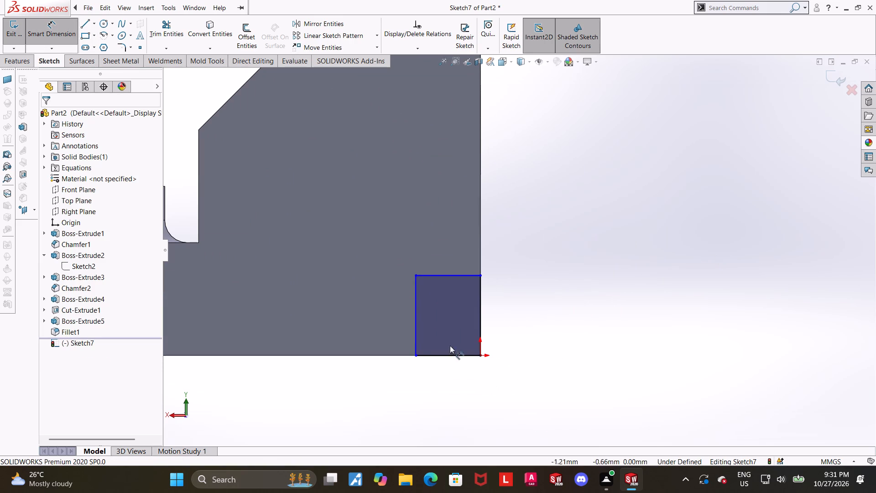
{"action": "left_click", "coordinate": [417, 318]}
{"action": "left_click", "coordinate": [480, 320]}
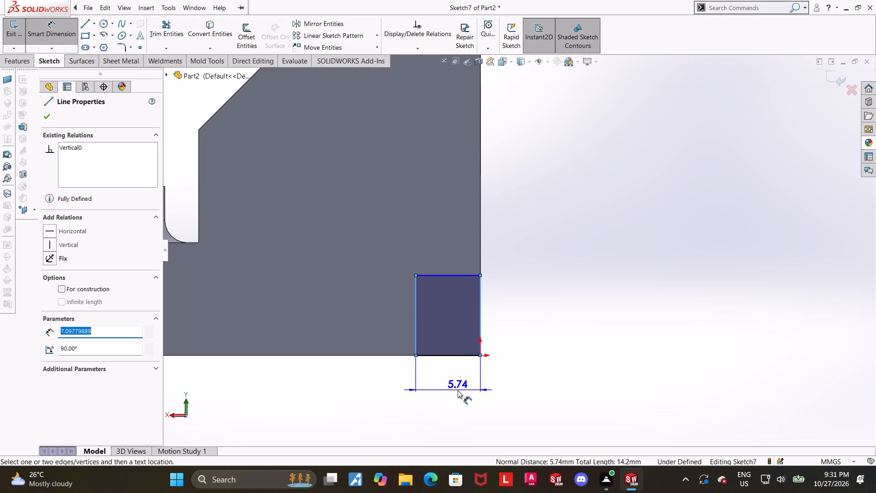
{"action": "left_click", "coordinate": [458, 390]}
{"action": "key", "text": "6"}
{"action": "key", "text": "Return"}
{"action": "key", "text": "Escape"}
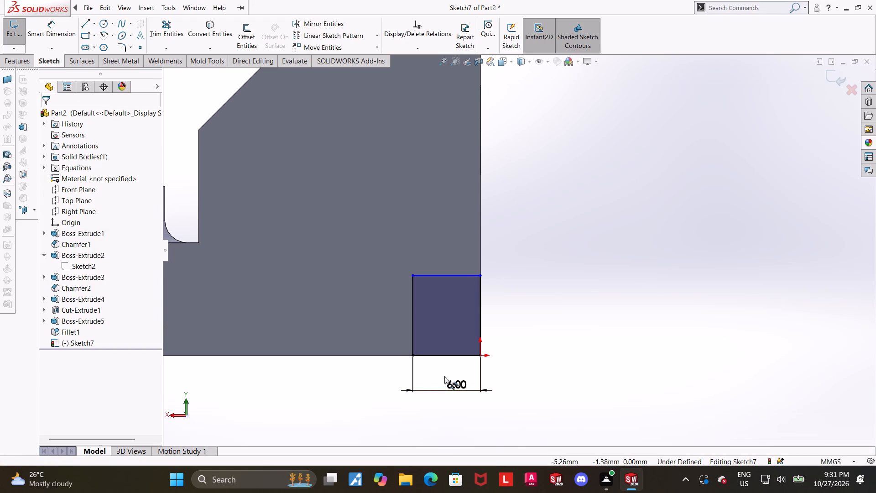
{"action": "left_click", "coordinate": [696, 399]}
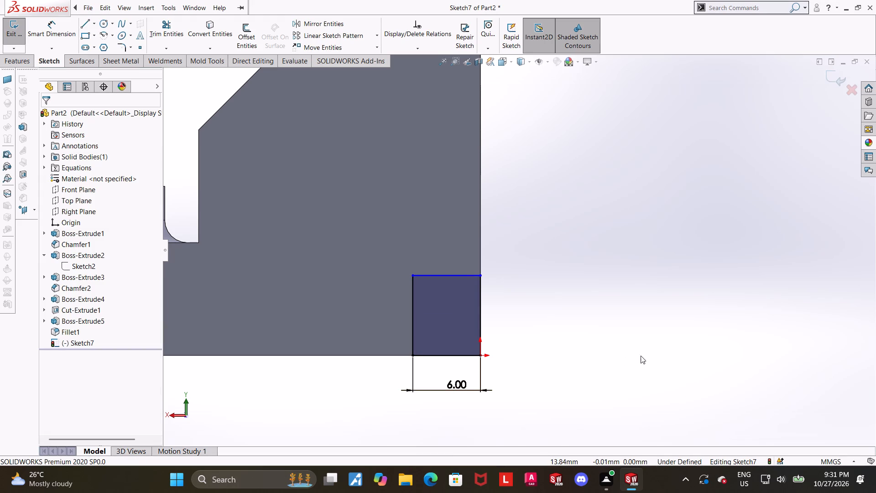
Dimension the rectangle's height as 5 mm.
{"action": "left_click", "coordinate": [53, 28]}
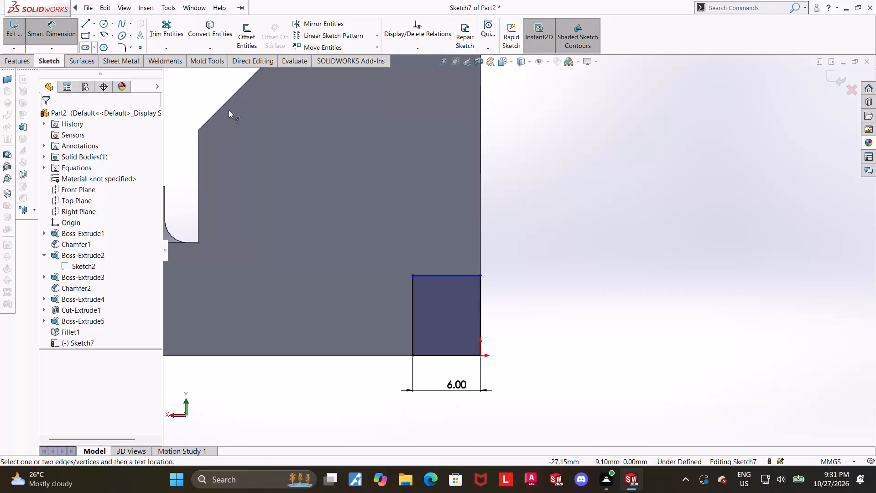
{"action": "left_click", "coordinate": [469, 273]}
{"action": "left_click", "coordinate": [453, 354]}
{"action": "left_click", "coordinate": [548, 345]}
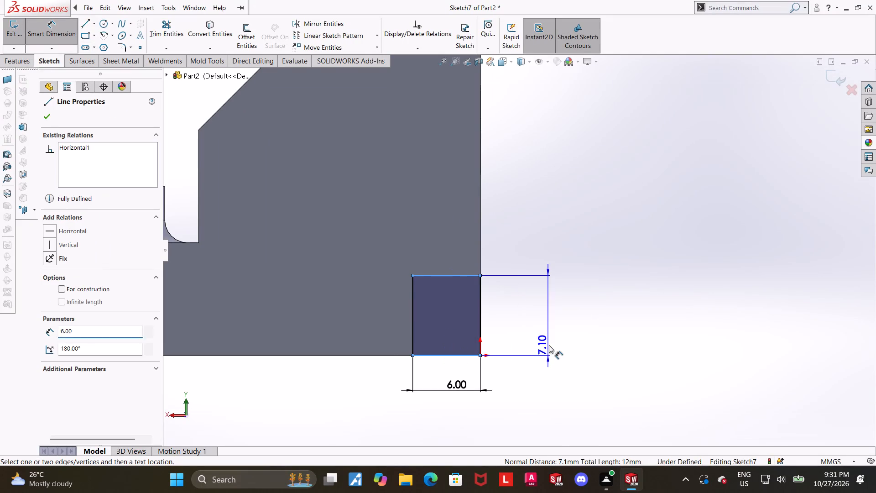
{"action": "key", "text": "5"}
{"action": "key", "text": "Return"}
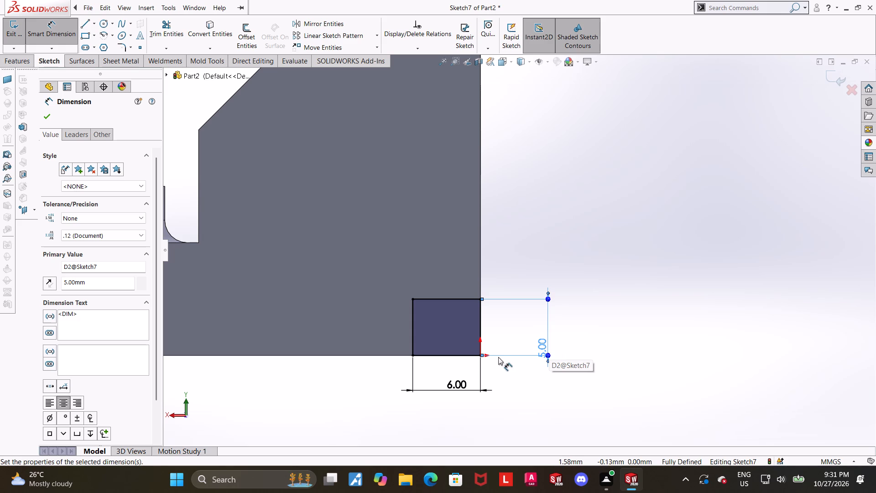
Examine the dimensioned rectangle against the wall and upright, at an angle and in the Back view.
{"action": "scroll", "coordinate": [564, 385], "scroll_direction": "up", "scroll_amount": 1}
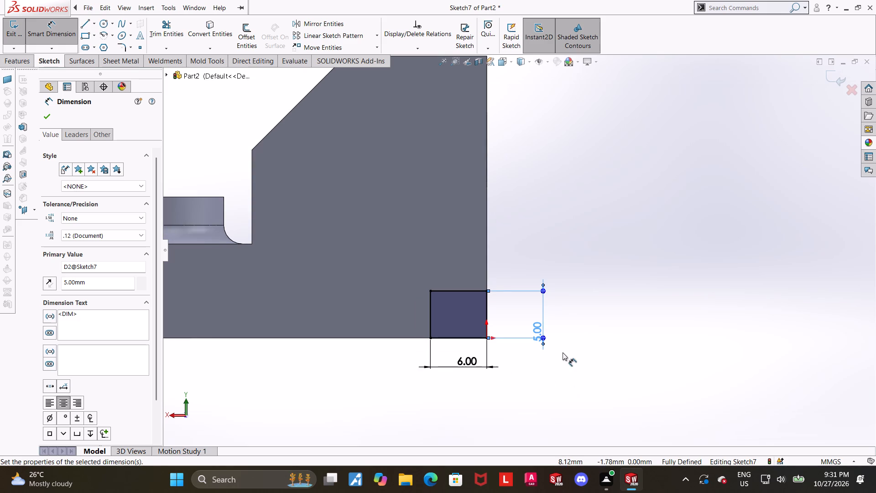
{"action": "middle_click_drag", "start_coordinate": [580, 344], "coordinate": [574, 351]}
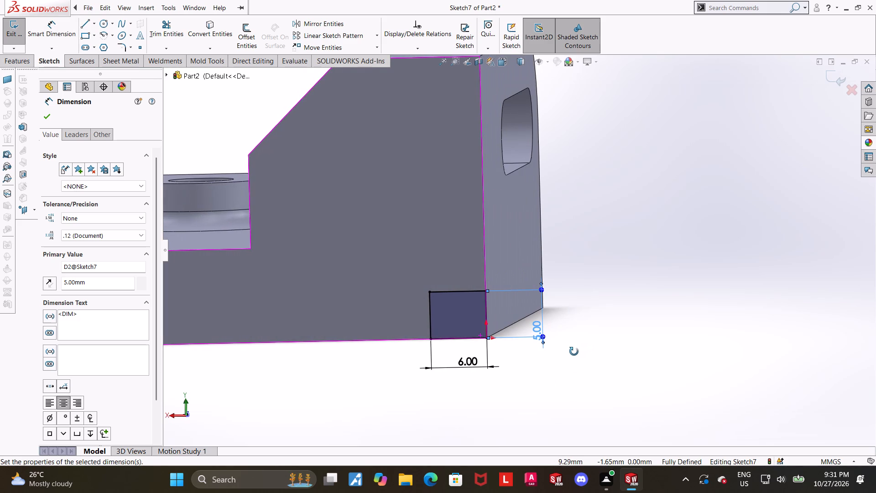
{"action": "middle_click_drag", "start_coordinate": [574, 351], "coordinate": [565, 354]}
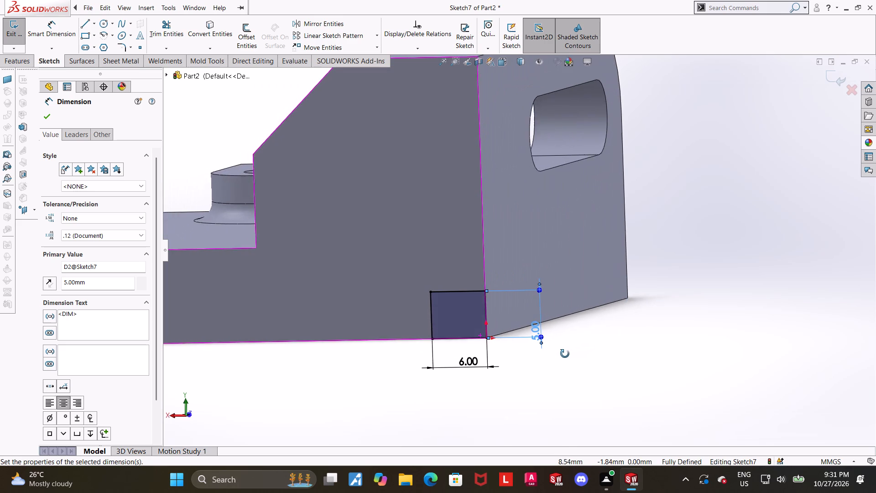
{"action": "middle_click_drag", "start_coordinate": [565, 354], "coordinate": [571, 355]}
{"action": "scroll", "coordinate": [571, 355], "scroll_direction": "up", "scroll_amount": 1}
{"action": "left_click", "coordinate": [496, 63]}
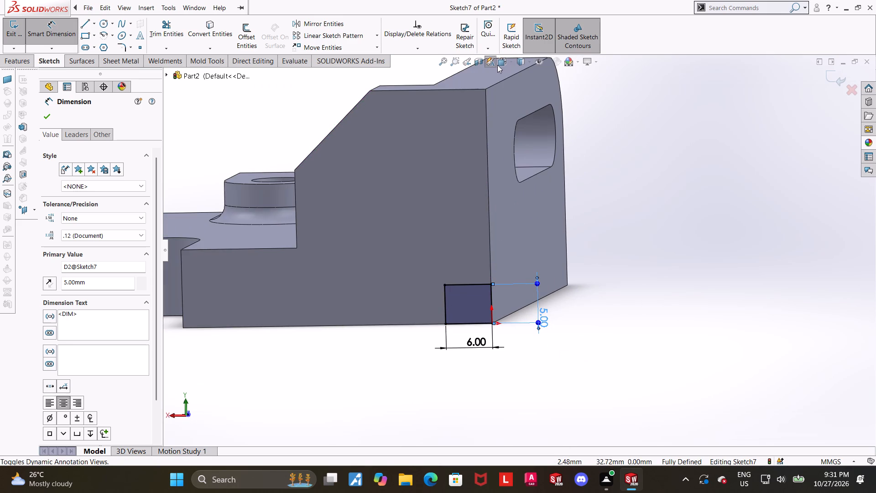
{"action": "left_click", "coordinate": [491, 61]}
{"action": "left_click", "coordinate": [502, 63]}
{"action": "left_click", "coordinate": [397, 278]}
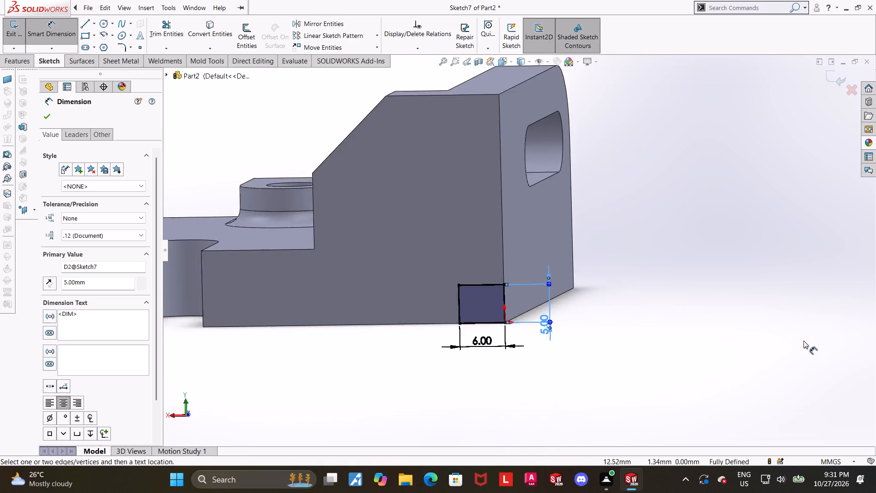
{"action": "left_click", "coordinate": [809, 344]}
{"action": "scroll", "coordinate": [793, 297], "scroll_direction": "down", "scroll_amount": 4}
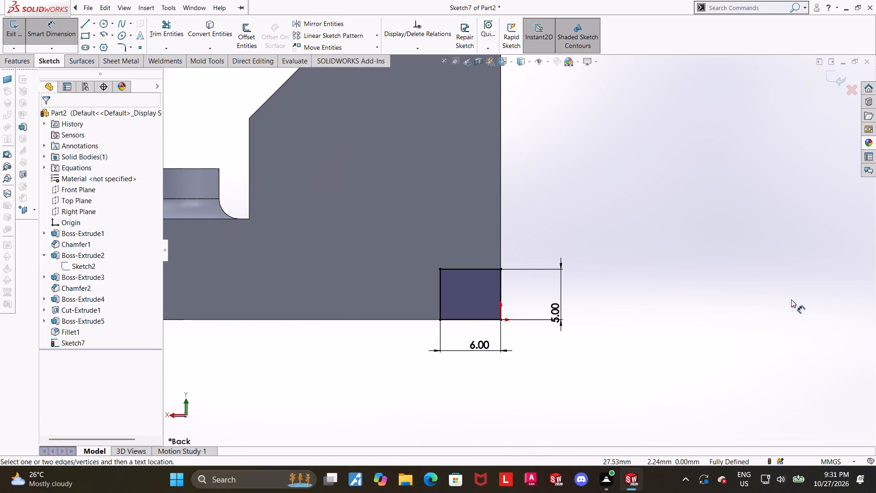
{"action": "scroll", "coordinate": [739, 318], "scroll_direction": "down", "scroll_amount": 1}
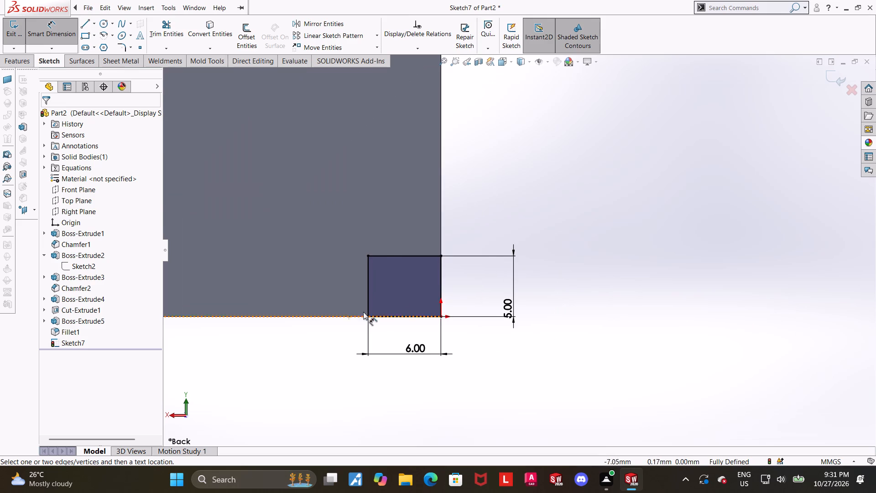
{"action": "scroll", "coordinate": [391, 297], "scroll_direction": "up", "scroll_amount": 1}
{"action": "scroll", "coordinate": [397, 283], "scroll_direction": "down", "scroll_amount": 2}
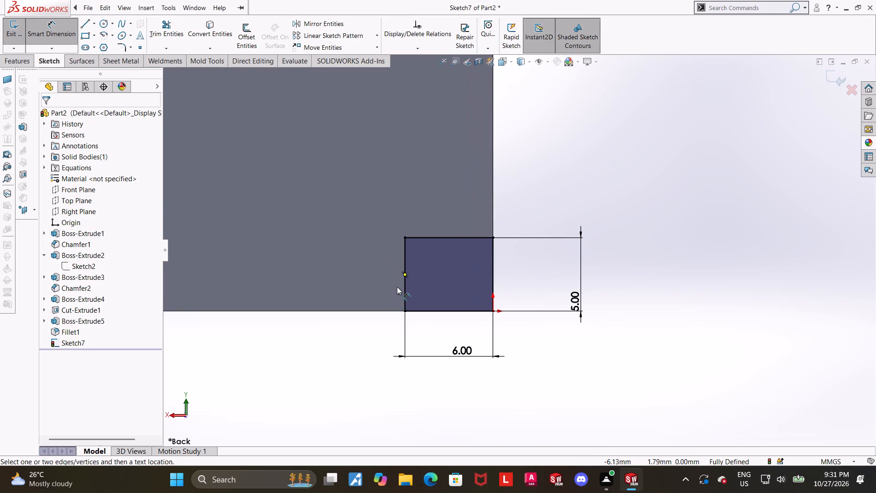
{"action": "scroll", "coordinate": [397, 287], "scroll_direction": "up", "scroll_amount": 1}
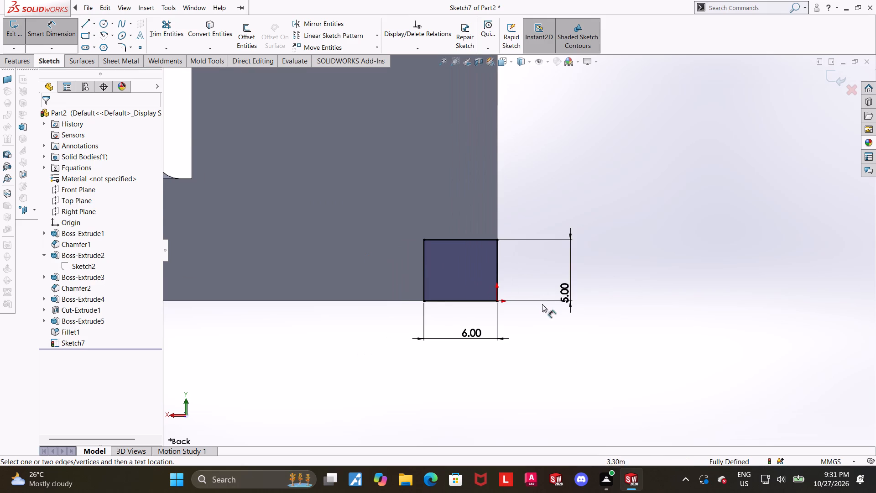
{"action": "scroll", "coordinate": [566, 369], "scroll_direction": "up", "scroll_amount": 1}
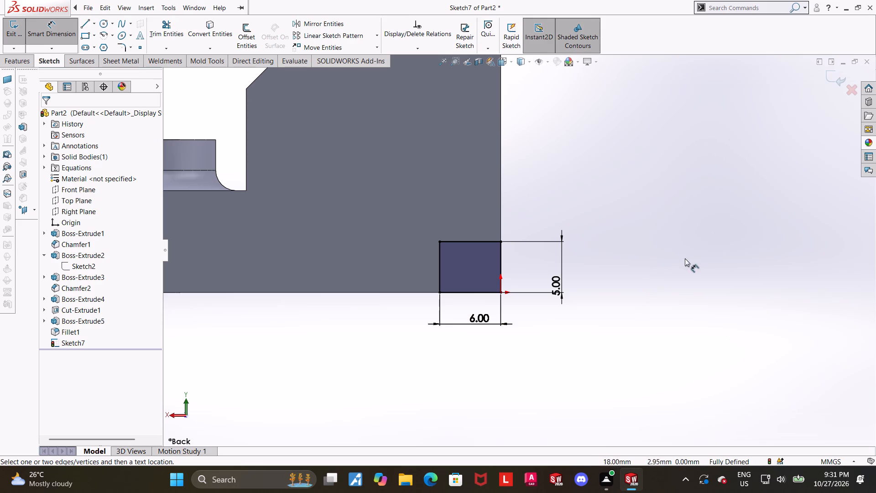
{"action": "scroll", "coordinate": [676, 217], "scroll_direction": "up", "scroll_amount": 4}
{"action": "scroll", "coordinate": [443, 147], "scroll_direction": "down", "scroll_amount": 2}
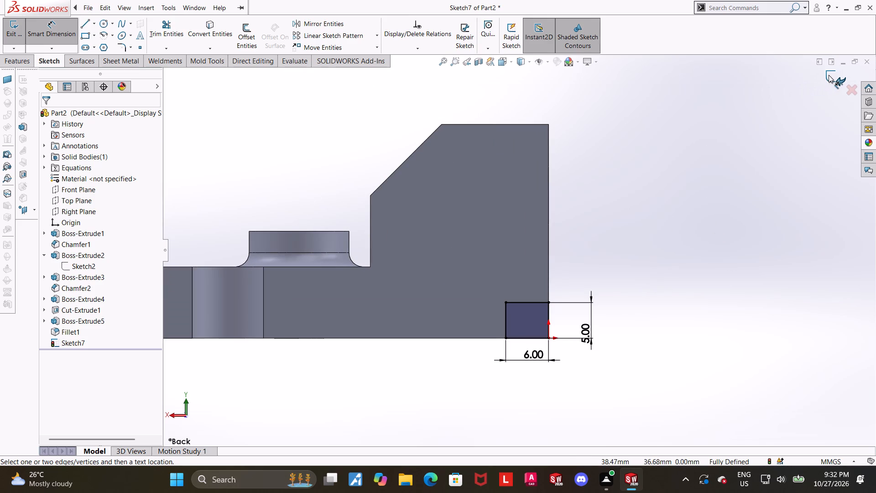
Exit the sketch and make a blind Extruded Cut of the corner rectangle 50 mm deep along the plate's lower edge.
{"action": "left_click", "coordinate": [829, 75]}
{"action": "left_click", "coordinate": [166, 27]}
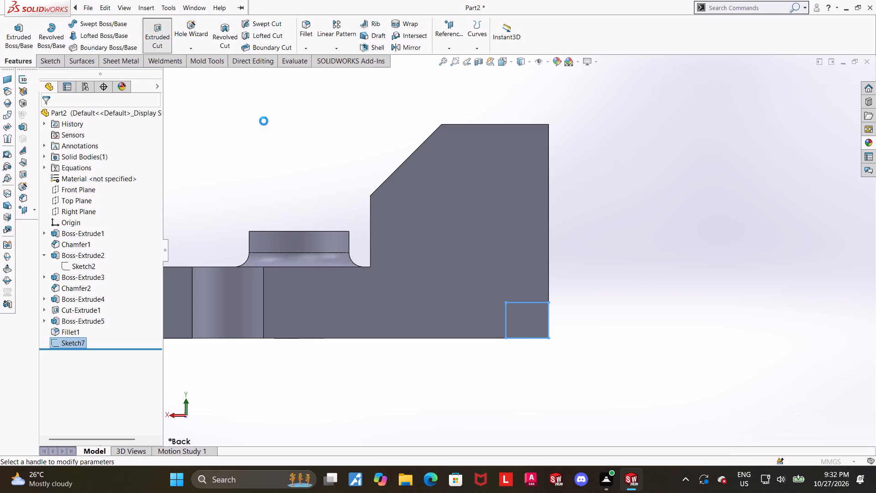
{"action": "middle_click_drag", "start_coordinate": [446, 282], "coordinate": [499, 313]}
{"action": "scroll", "coordinate": [491, 311], "scroll_direction": "up", "scroll_amount": 2}
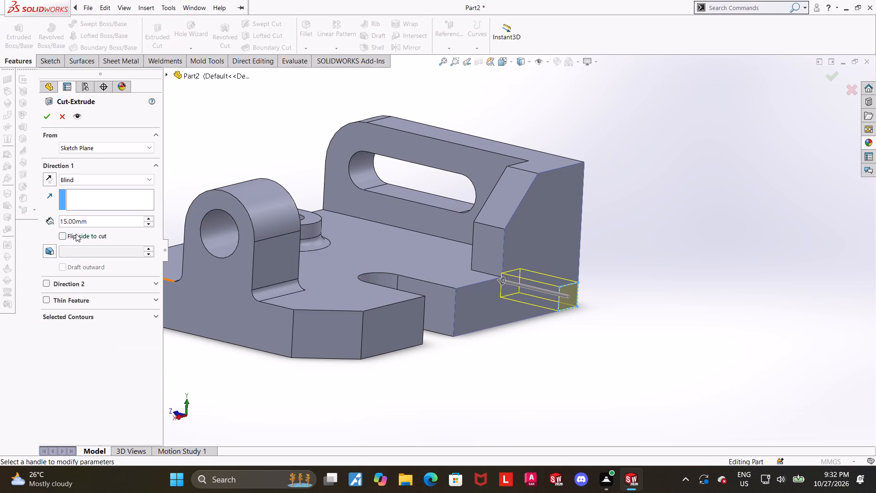
{"action": "left_click", "coordinate": [98, 223]}
{"action": "left_click_drag", "start_coordinate": [105, 223], "coordinate": [0, 214]}
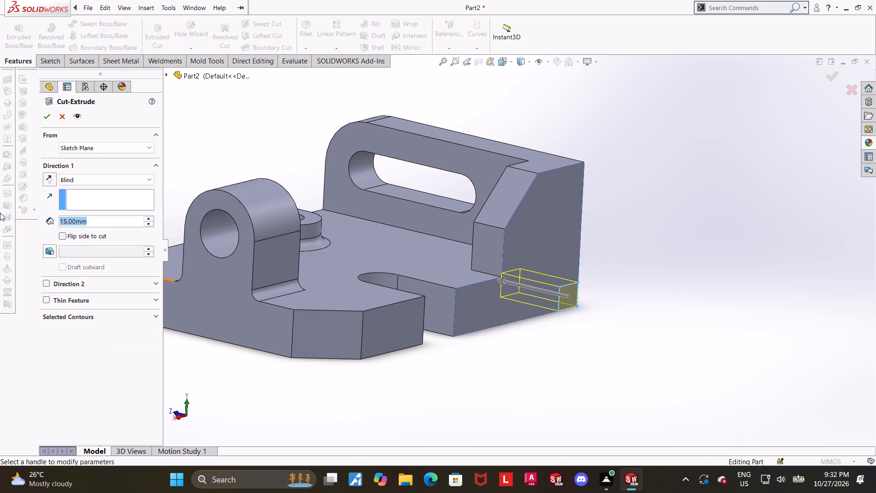
{"action": "type", "text": "50"}
{"action": "key", "text": "Return"}
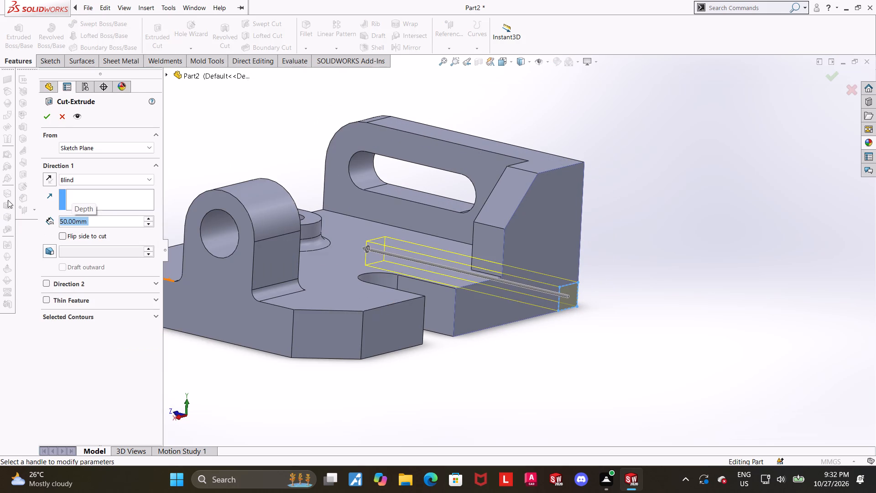
{"action": "left_click", "coordinate": [51, 121]}
{"action": "left_click", "coordinate": [771, 288]}
{"action": "middle_click_drag", "start_coordinate": [731, 299], "coordinate": [595, 254]}
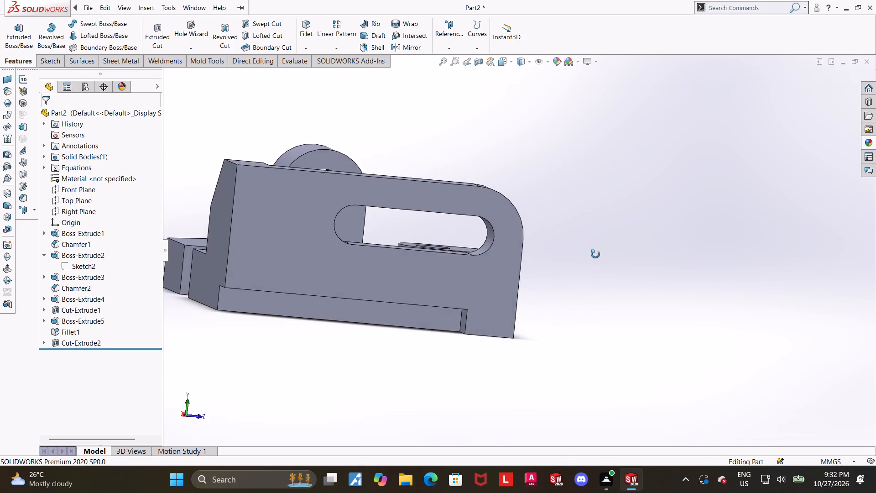
{"action": "middle_click_drag", "start_coordinate": [595, 254], "coordinate": [599, 265]}
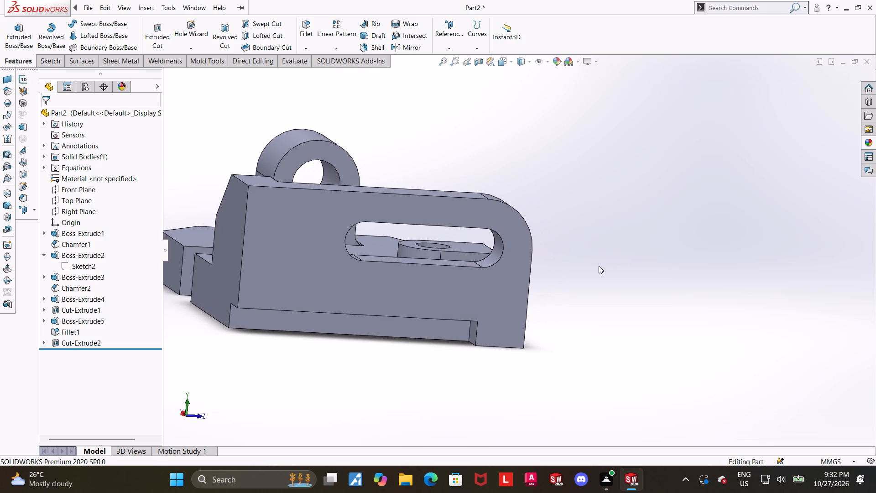
Measure the distance between the edge cut's ceiling face and the plate's bottom face.
{"action": "scroll", "coordinate": [599, 266], "scroll_direction": "up", "scroll_amount": 3}
{"action": "middle_click_drag", "start_coordinate": [593, 258], "coordinate": [570, 241]}
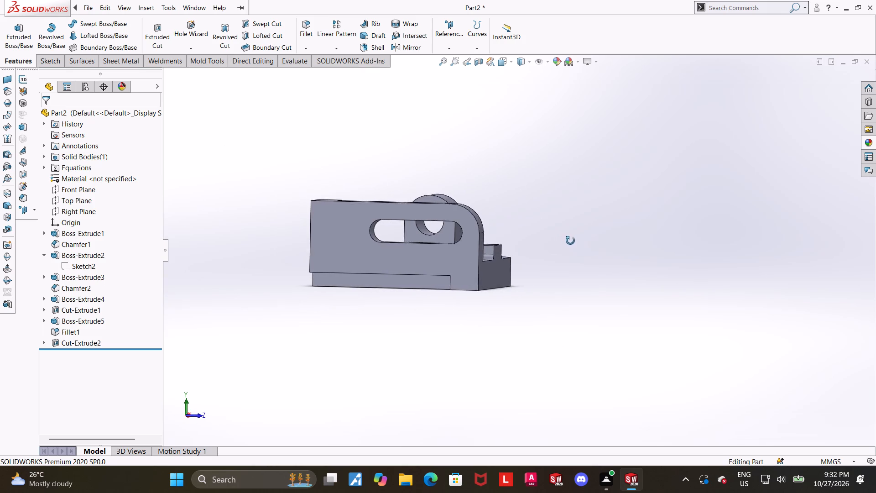
{"action": "middle_click_drag", "start_coordinate": [570, 241], "coordinate": [583, 241]}
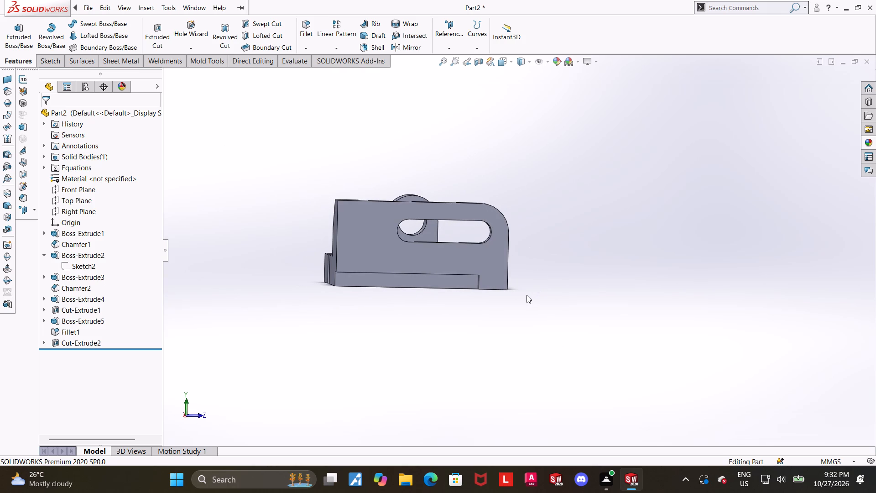
{"action": "scroll", "coordinate": [527, 295], "scroll_direction": "down", "scroll_amount": 1}
{"action": "middle_click_drag", "start_coordinate": [514, 283], "coordinate": [492, 277]}
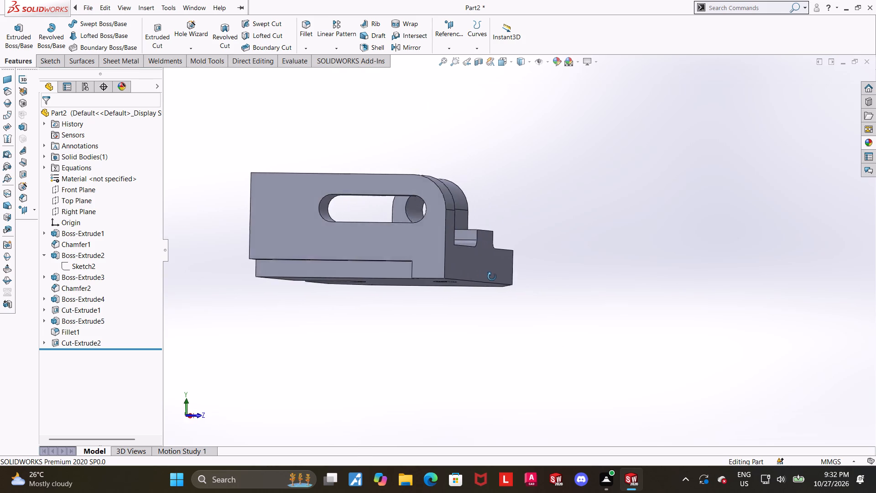
{"action": "middle_click_drag", "start_coordinate": [492, 277], "coordinate": [513, 230]}
{"action": "scroll", "coordinate": [459, 193], "scroll_direction": "down", "scroll_amount": 2}
{"action": "left_click", "coordinate": [308, 66]}
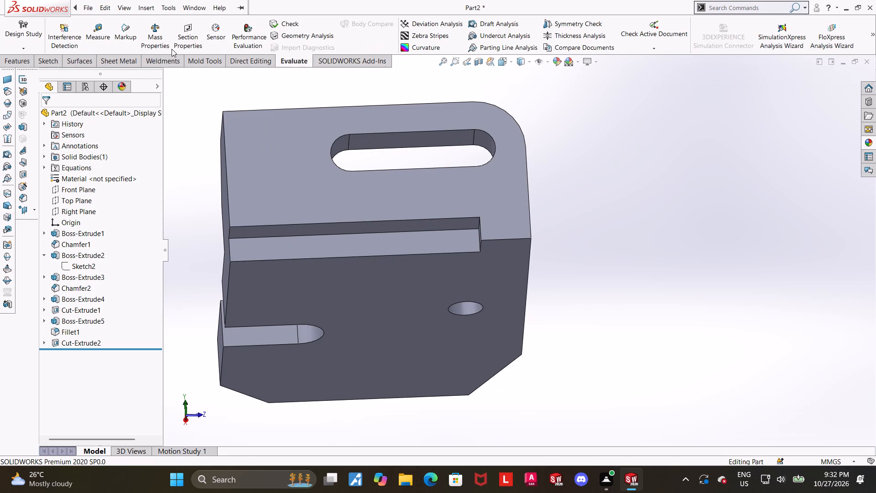
{"action": "left_click", "coordinate": [101, 30]}
{"action": "left_click", "coordinate": [459, 226]}
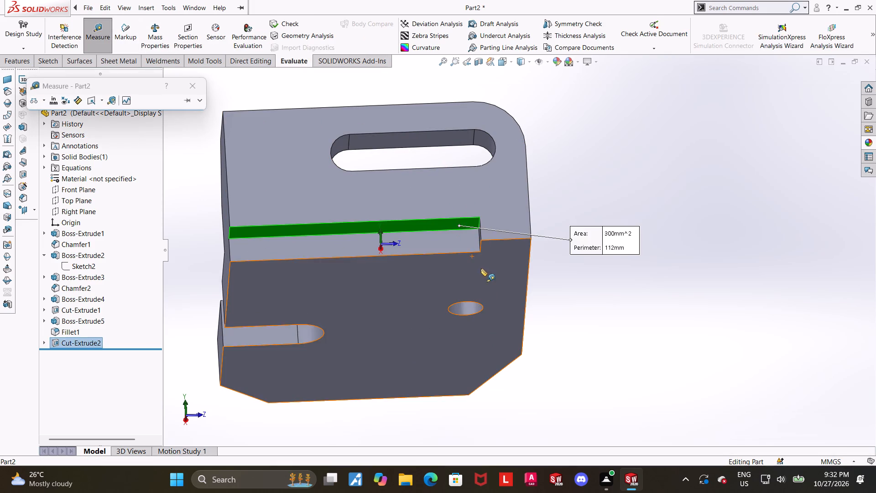
{"action": "left_click", "coordinate": [482, 268]}
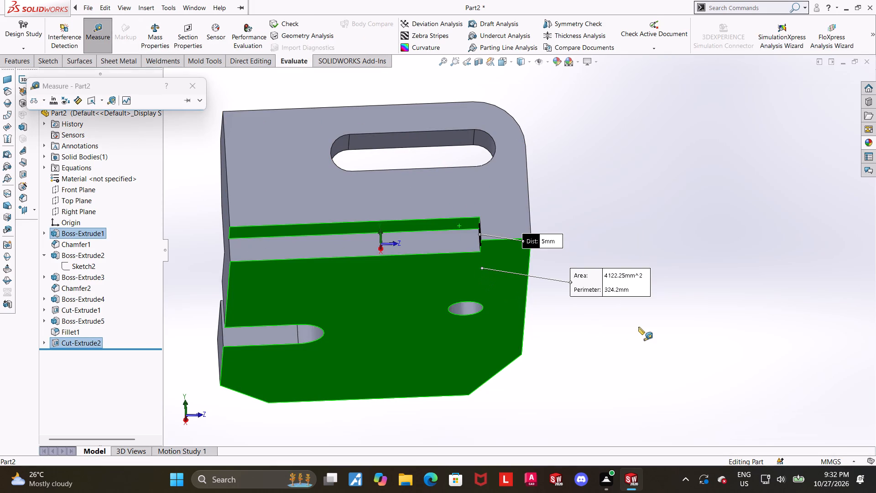
{"action": "key", "text": "Escape"}
Measure the distance between the edge cut's recessed side face and the slotted upright's outer face.
{"action": "middle_click_drag", "start_coordinate": [479, 241], "coordinate": [475, 290]}
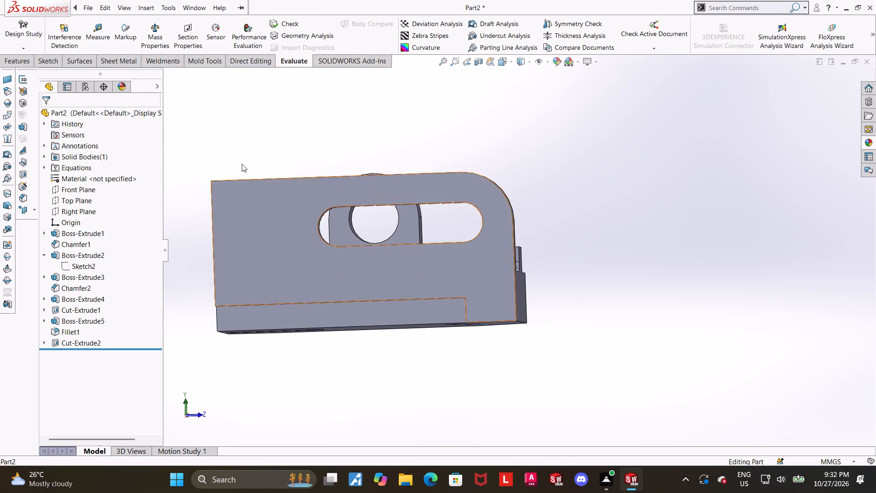
{"action": "left_click", "coordinate": [88, 33]}
{"action": "left_click", "coordinate": [408, 314]}
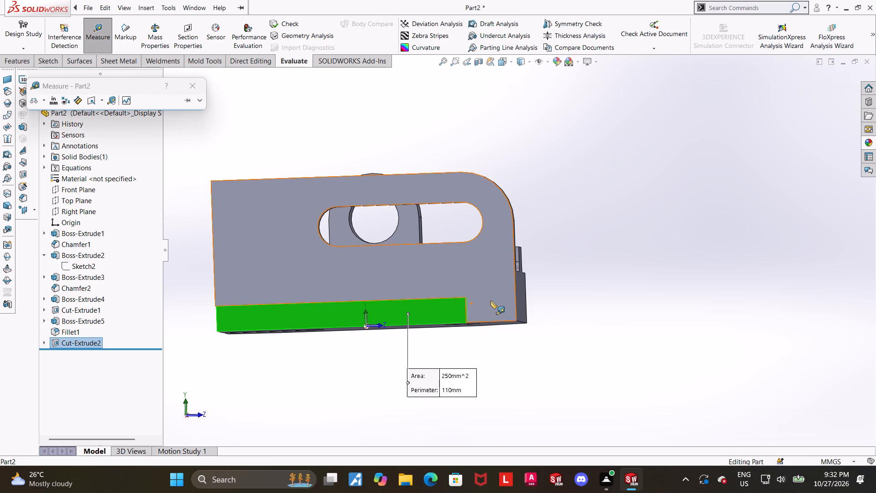
{"action": "left_click", "coordinate": [490, 301]}
{"action": "key", "text": "Escape"}
Review the whole part from the lug side and show it in the Isometric view.
{"action": "middle_click_drag", "start_coordinate": [631, 331], "coordinate": [573, 344]}
{"action": "scroll", "coordinate": [573, 344], "scroll_direction": "up", "scroll_amount": 4}
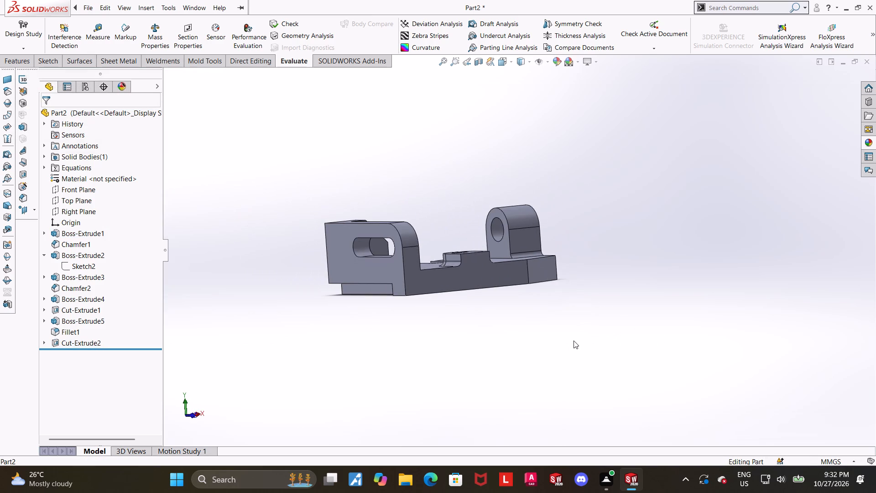
{"action": "middle_click_drag", "start_coordinate": [550, 337], "coordinate": [473, 372]}
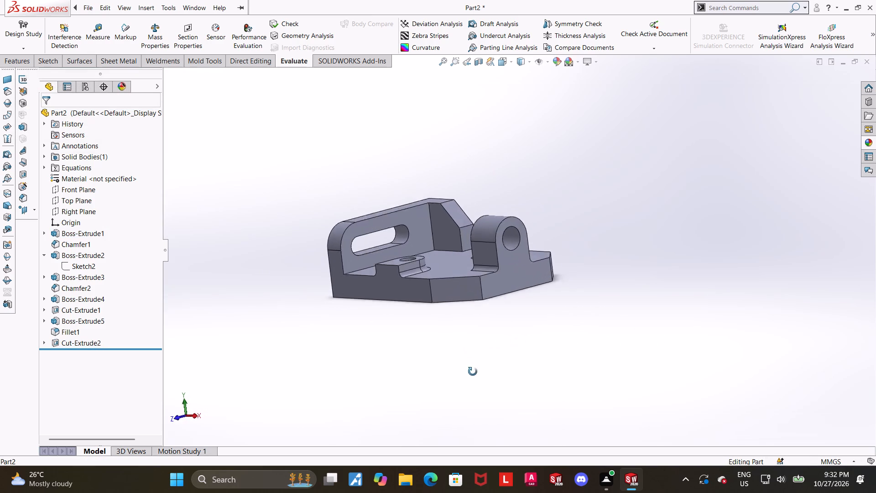
{"action": "middle_click_drag", "start_coordinate": [473, 372], "coordinate": [492, 379]}
{"action": "key", "text": "ctrl+7"}
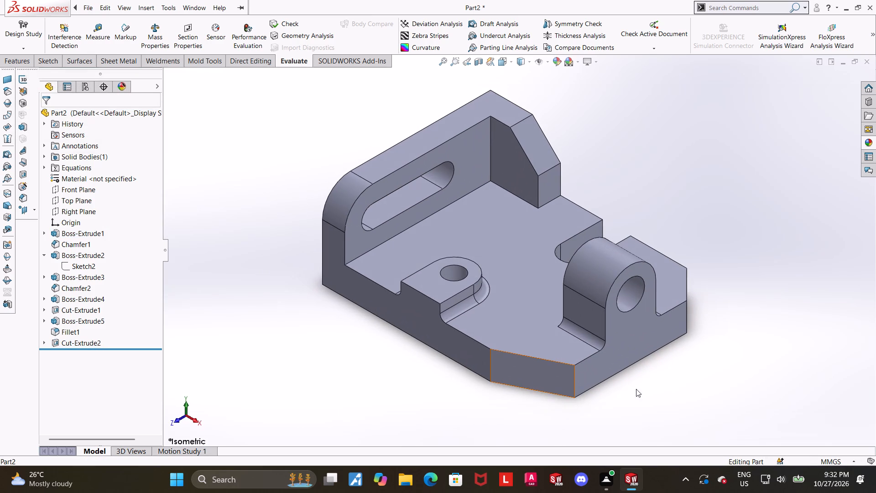
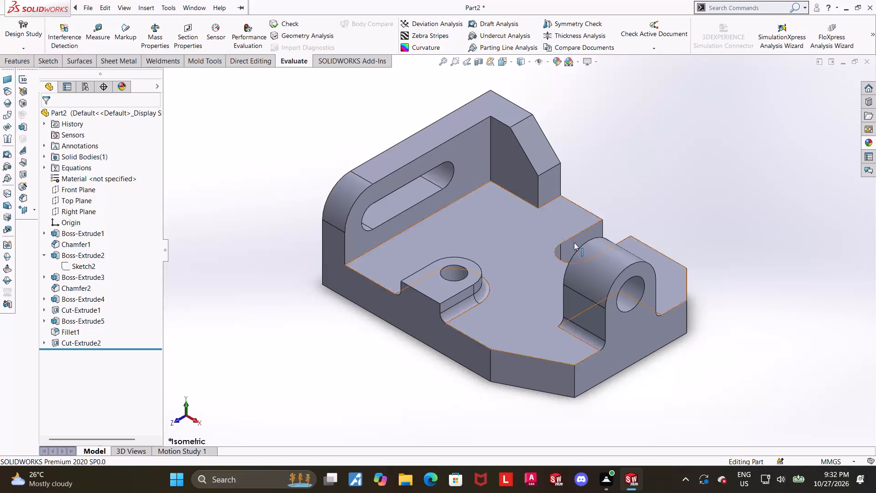
Examine the whole part from several distances and a low angle, and return it to the Isometric view.
{"action": "left_click", "coordinate": [333, 336]}
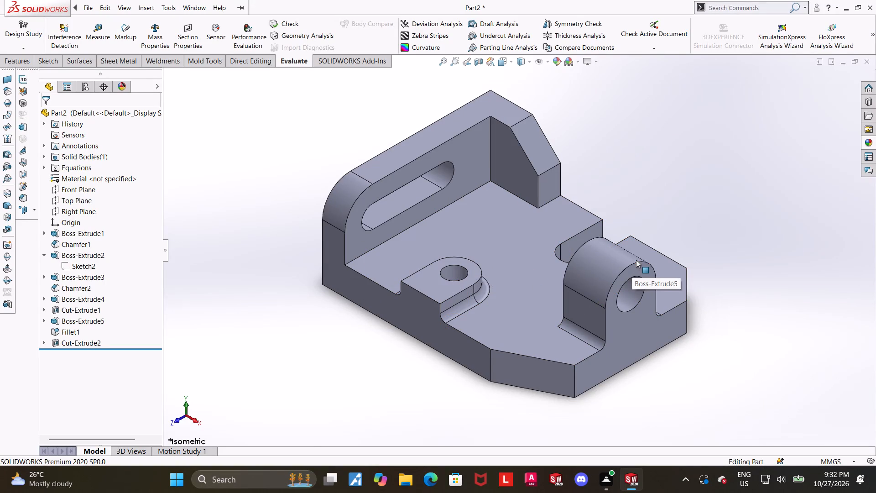
{"action": "scroll", "coordinate": [637, 261], "scroll_direction": "up", "scroll_amount": 1}
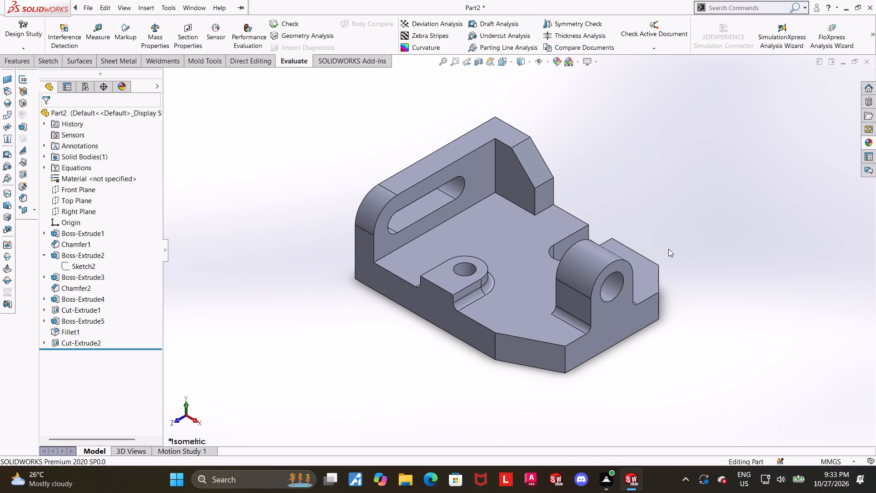
{"action": "scroll", "coordinate": [664, 248], "scroll_direction": "up", "scroll_amount": 2}
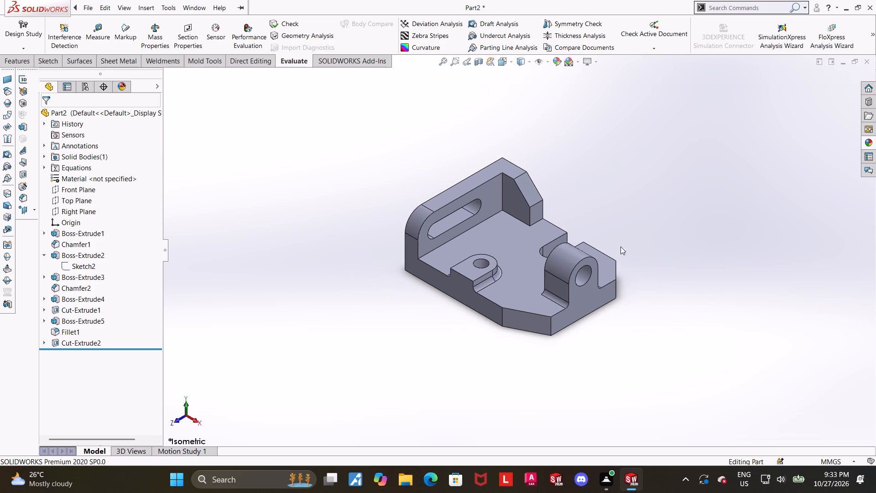
{"action": "scroll", "coordinate": [479, 236], "scroll_direction": "down", "scroll_amount": 2}
{"action": "scroll", "coordinate": [479, 236], "scroll_direction": "up", "scroll_amount": 2}
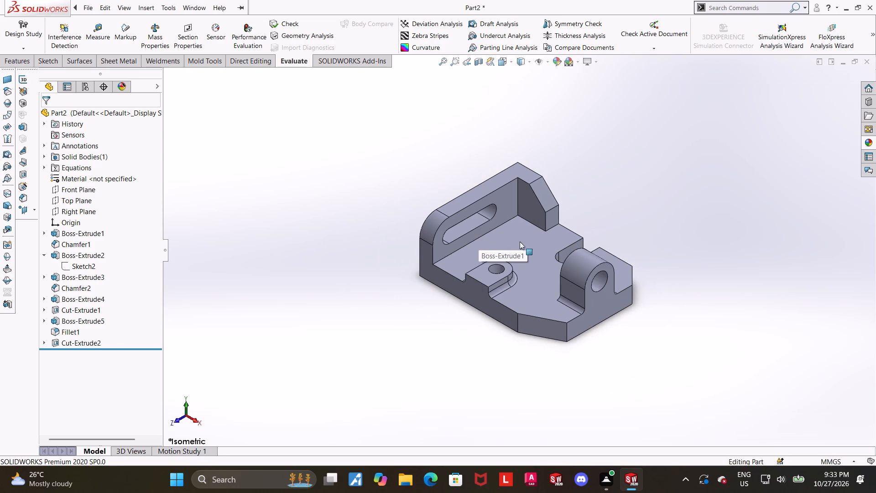
{"action": "scroll", "coordinate": [530, 250], "scroll_direction": "down", "scroll_amount": 2}
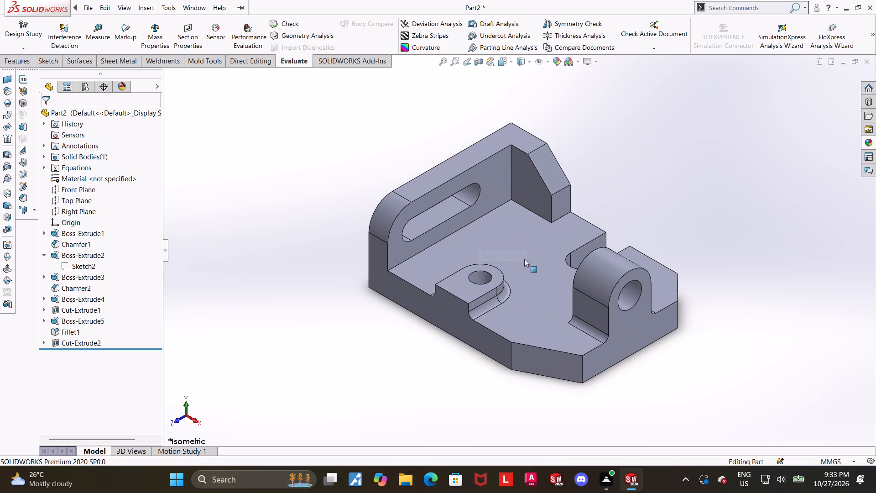
{"action": "middle_click_drag", "start_coordinate": [516, 262], "coordinate": [529, 201]}
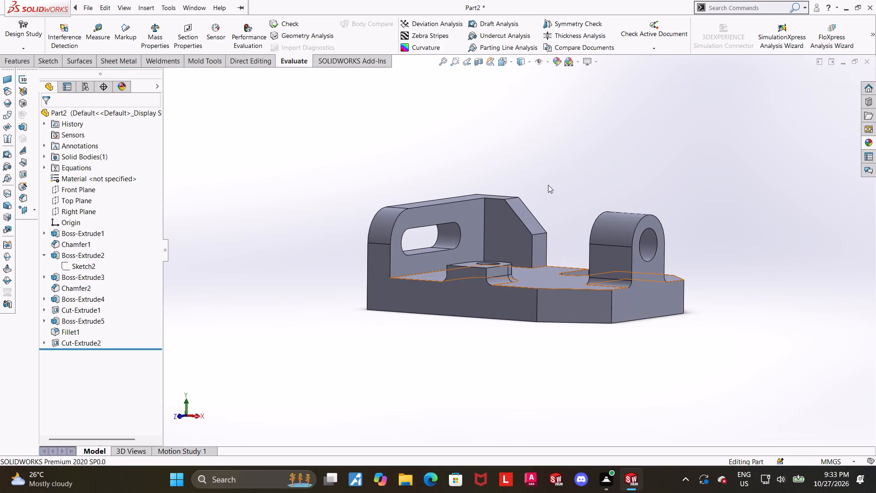
{"action": "left_click", "coordinate": [500, 61]}
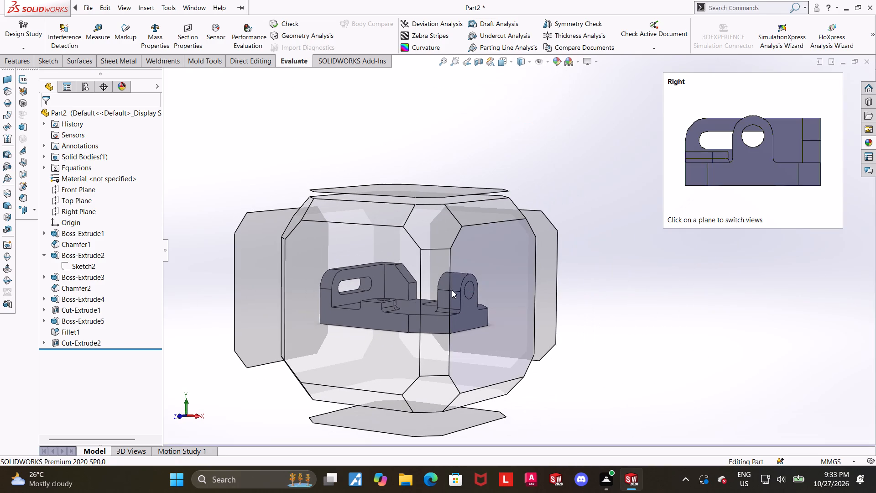
{"action": "left_click", "coordinate": [447, 241]}
{"action": "left_click_drag", "start_coordinate": [559, 129], "coordinate": [558, 124]}
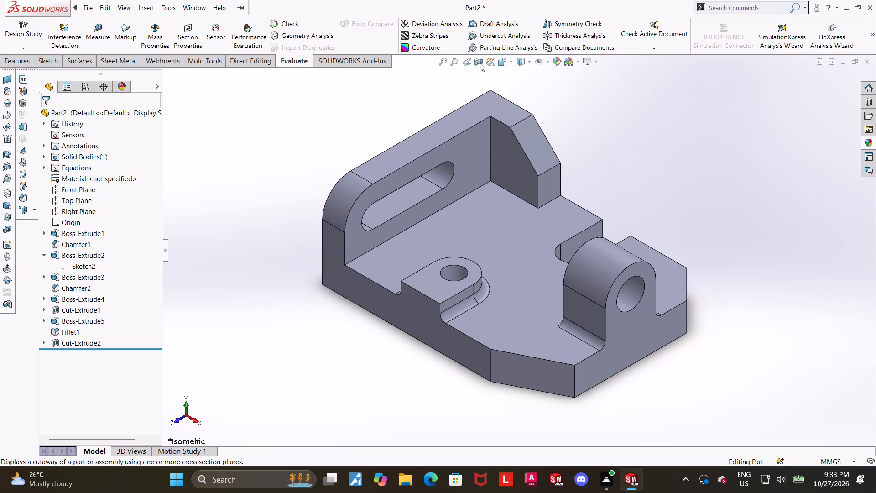
Create a section view on the Right Plane, offset so that it cuts through the slotted upright.
{"action": "left_click", "coordinate": [480, 63]}
{"action": "left_click", "coordinate": [80, 312]}
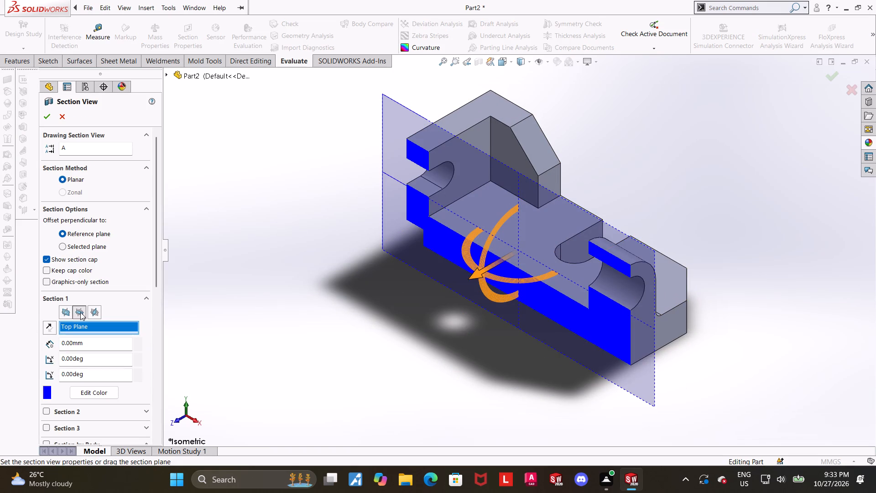
{"action": "left_click", "coordinate": [100, 311]}
{"action": "left_click_drag", "start_coordinate": [450, 211], "coordinate": [473, 214]}
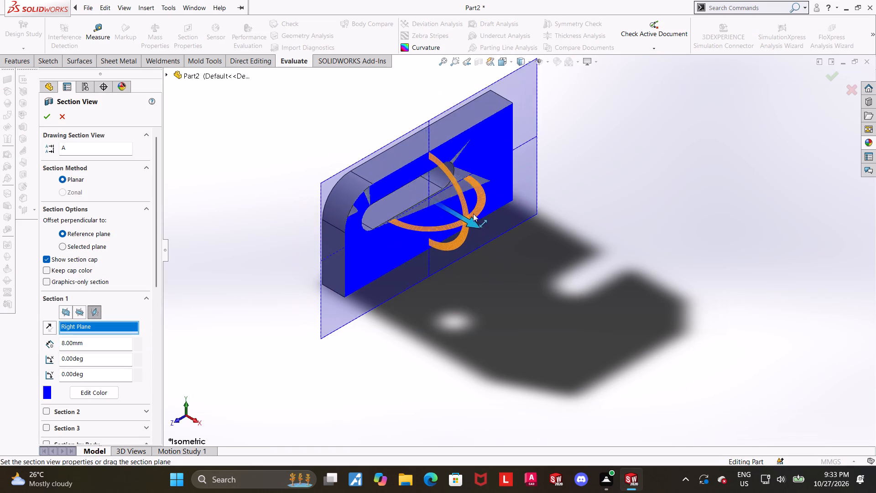
{"action": "left_click_drag", "start_coordinate": [473, 214], "coordinate": [465, 207]}
{"action": "left_click", "coordinate": [49, 114]}
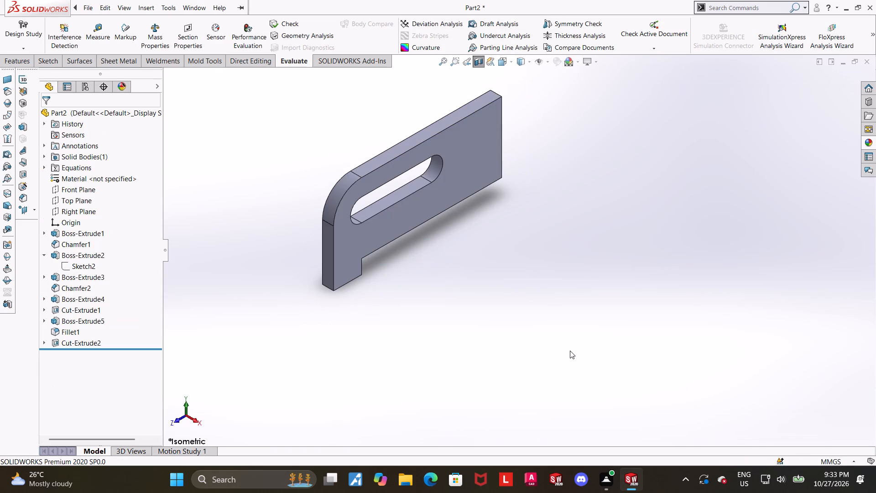
Examine the sectioned upright and its bottom-edge cut in the Right view, and turn the section view off.
{"action": "left_click", "coordinate": [570, 351]}
{"action": "middle_click_drag", "start_coordinate": [560, 336], "coordinate": [537, 200]}
{"action": "left_click", "coordinate": [501, 63]}
{"action": "left_click", "coordinate": [444, 279]}
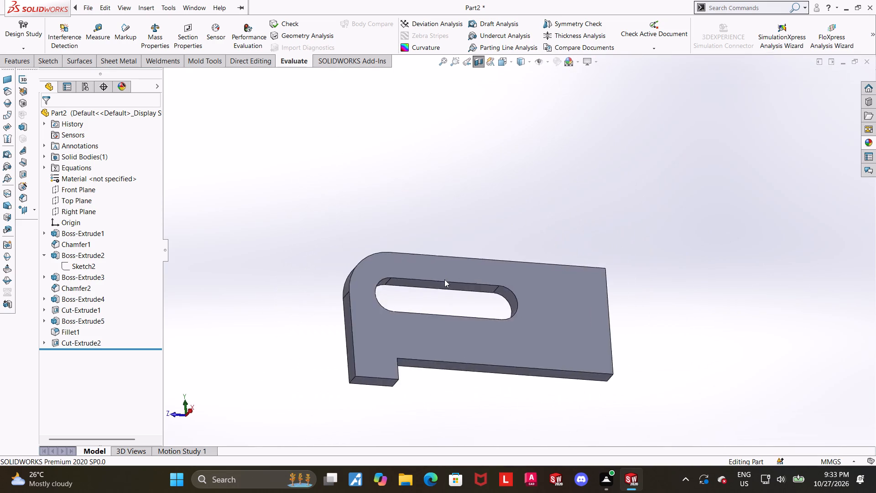
{"action": "scroll", "coordinate": [705, 340], "scroll_direction": "up", "scroll_amount": 2}
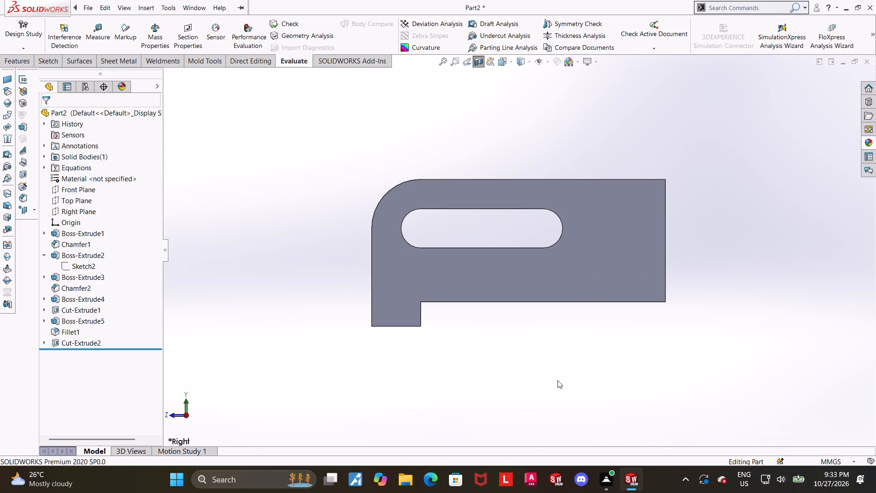
{"action": "middle_click_drag", "start_coordinate": [551, 378], "coordinate": [575, 389]}
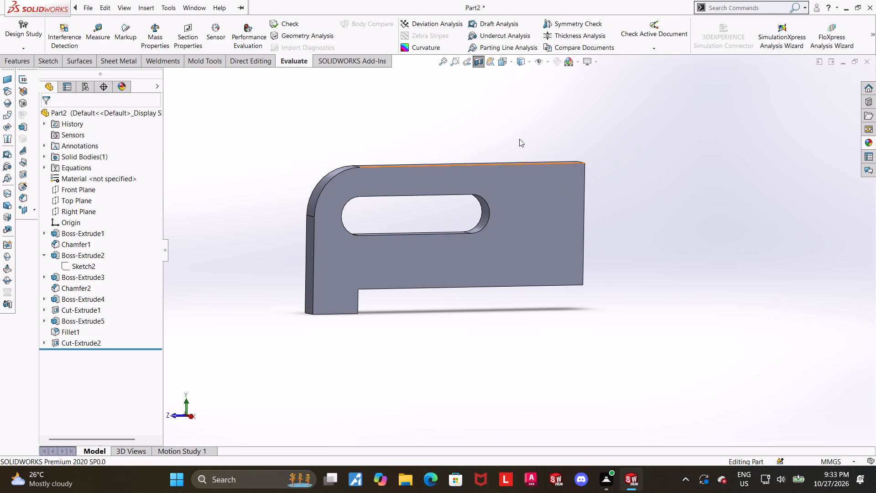
{"action": "left_click", "coordinate": [479, 63]}
Inspect the full part from the lug side and from above, and show it in the Front view.
{"action": "scroll", "coordinate": [486, 200], "scroll_direction": "up", "scroll_amount": 1}
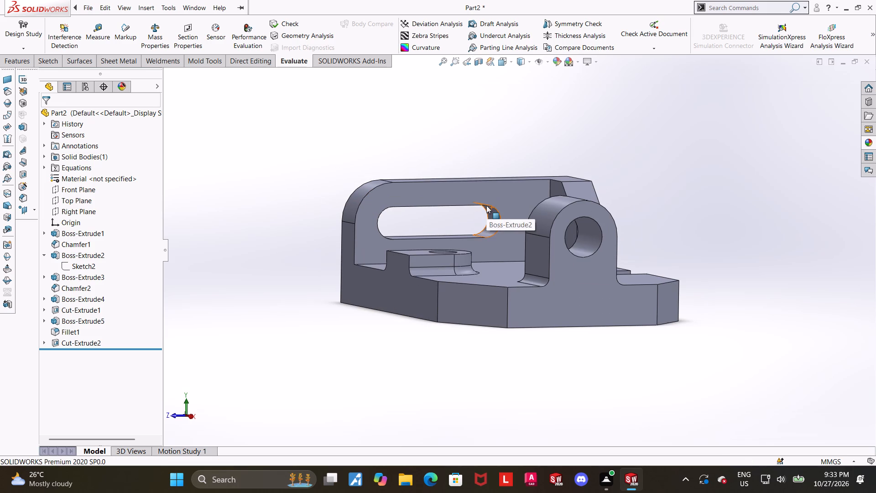
{"action": "scroll", "coordinate": [396, 304], "scroll_direction": "up", "scroll_amount": 2}
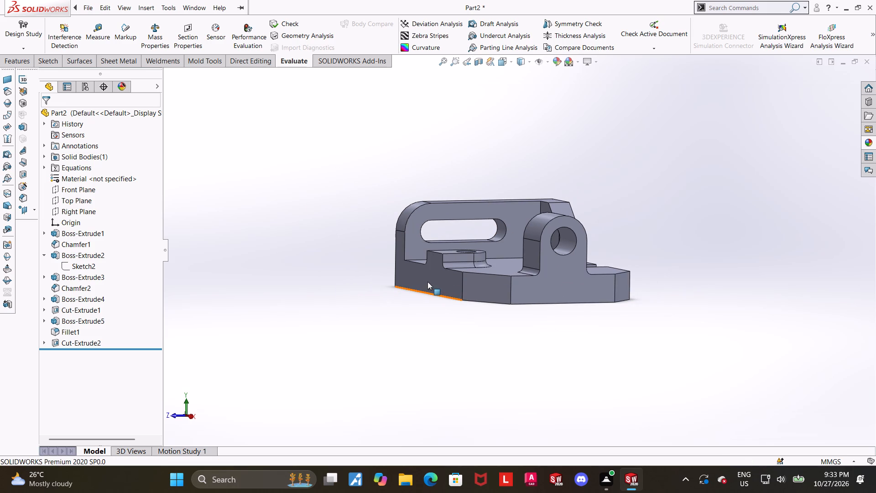
{"action": "middle_click_drag", "start_coordinate": [627, 280], "coordinate": [664, 332]}
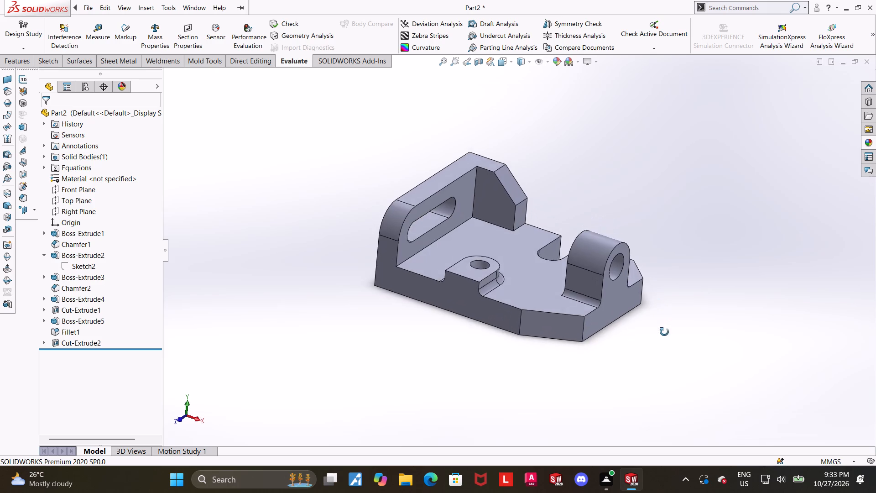
{"action": "middle_click_drag", "start_coordinate": [664, 332], "coordinate": [665, 257]}
{"action": "left_click", "coordinate": [501, 57]}
{"action": "left_click", "coordinate": [384, 249]}
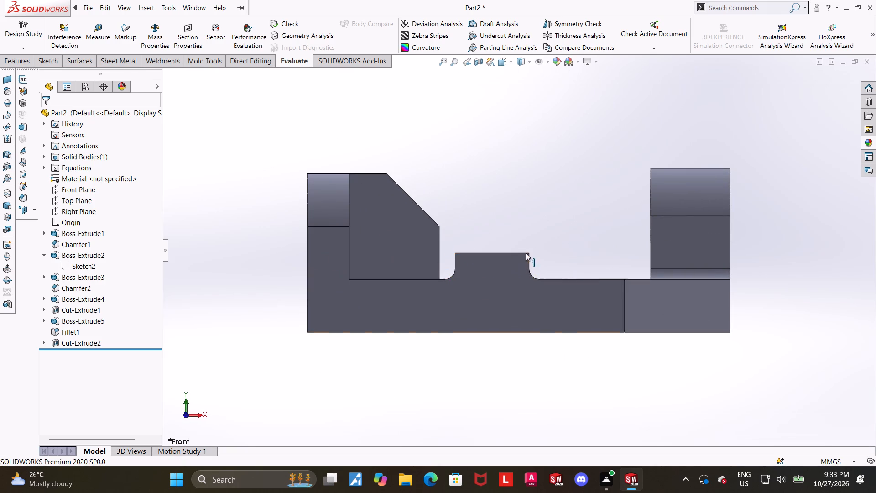
Measure the distance between the boss's top face and the plate's top face.
{"action": "middle_click_drag", "start_coordinate": [588, 243], "coordinate": [576, 291]}
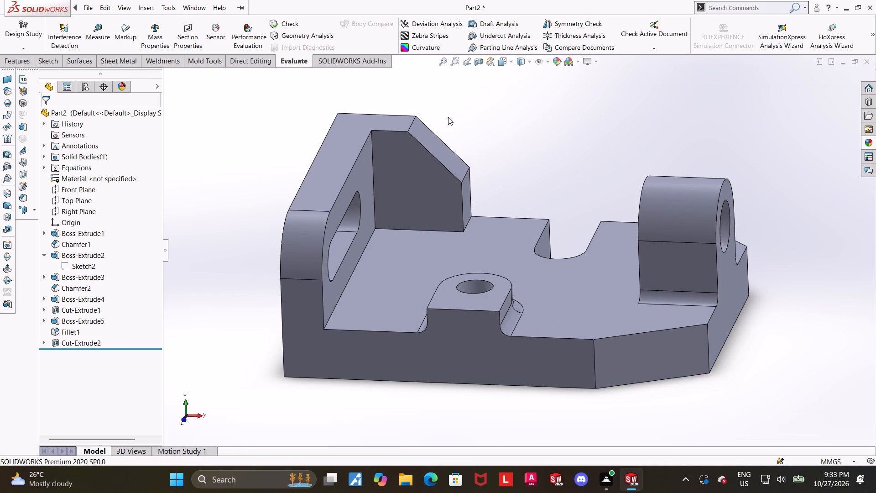
{"action": "left_click", "coordinate": [97, 35]}
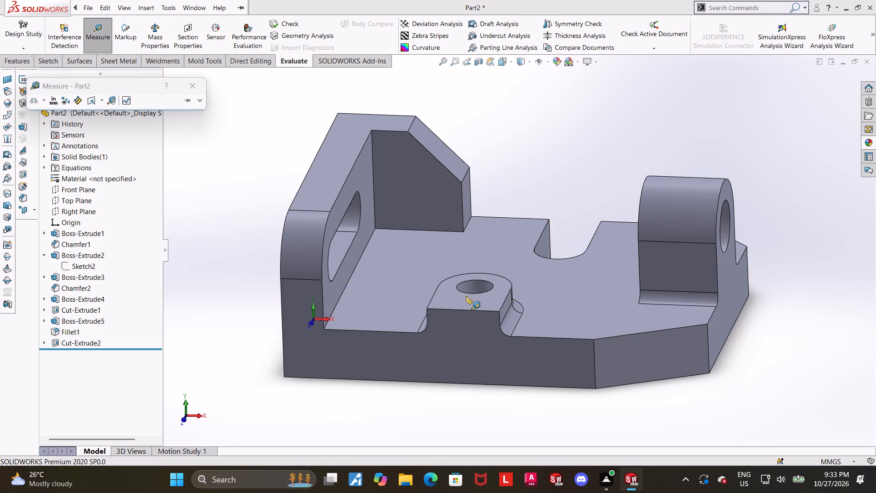
{"action": "left_click", "coordinate": [466, 297]}
{"action": "left_click", "coordinate": [583, 321]}
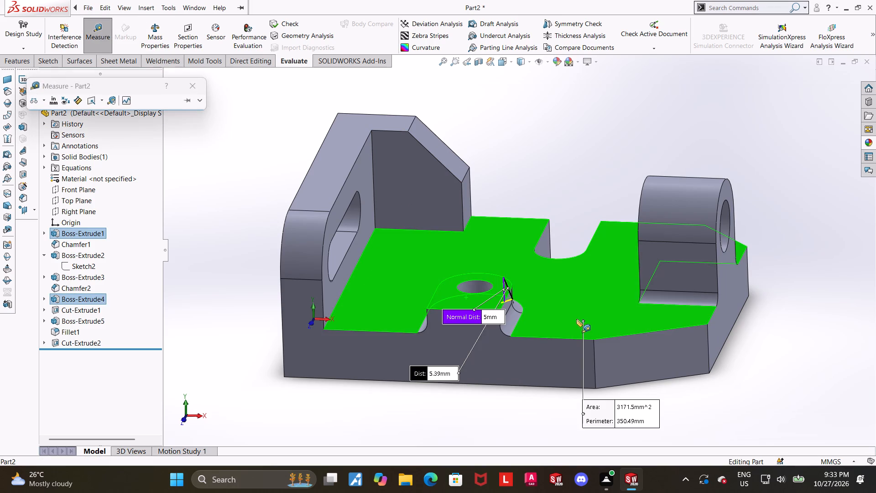
{"action": "key", "text": "Escape"}
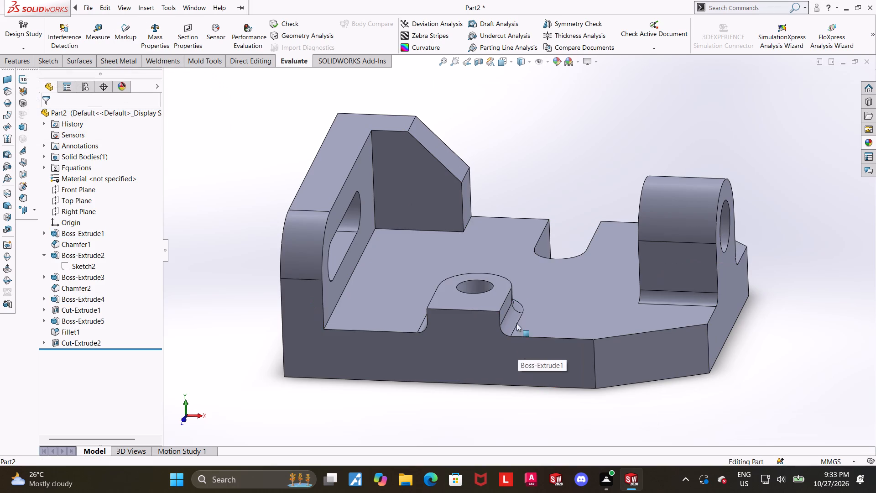
Measure the distance between the chamfered wall's end face and the slotted upright's outer face.
{"action": "scroll", "coordinate": [585, 157], "scroll_direction": "down", "scroll_amount": 1}
{"action": "middle_click_drag", "start_coordinate": [589, 164], "coordinate": [573, 164]}
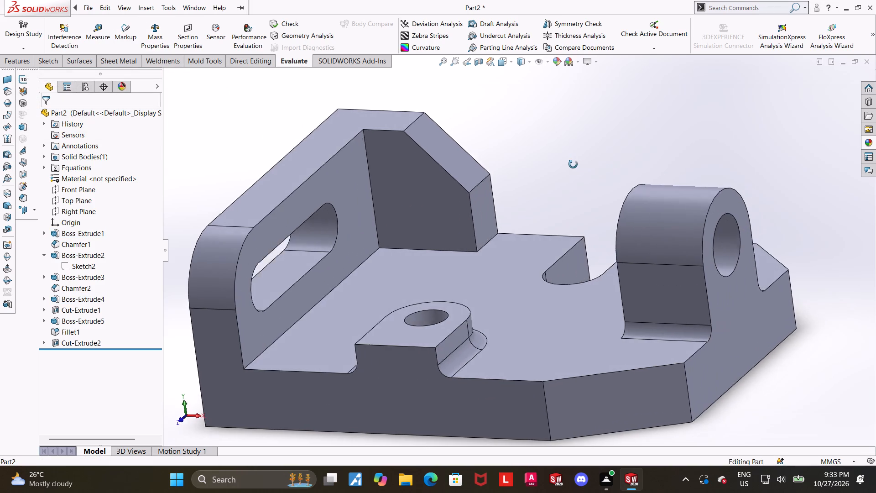
{"action": "middle_click_drag", "start_coordinate": [573, 164], "coordinate": [584, 173]}
{"action": "left_click", "coordinate": [105, 34]}
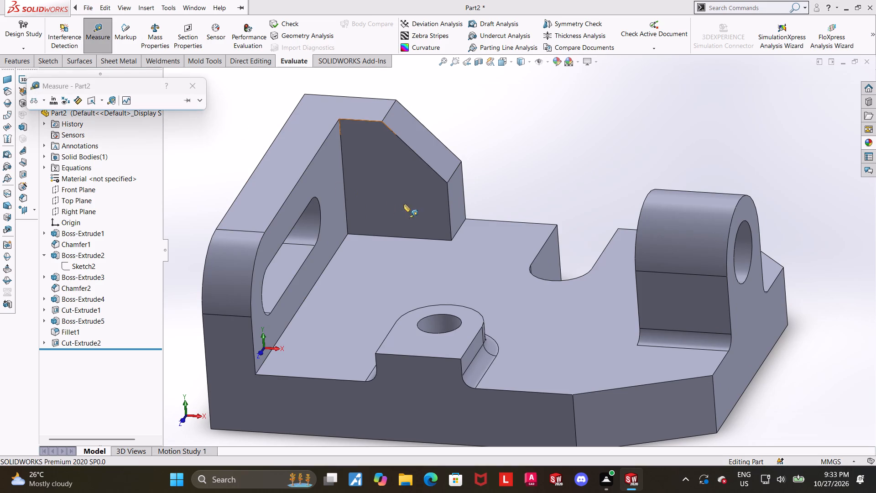
{"action": "left_click", "coordinate": [452, 205]}
{"action": "middle_click_drag", "start_coordinate": [438, 199], "coordinate": [486, 219]}
{"action": "left_click", "coordinate": [241, 165]}
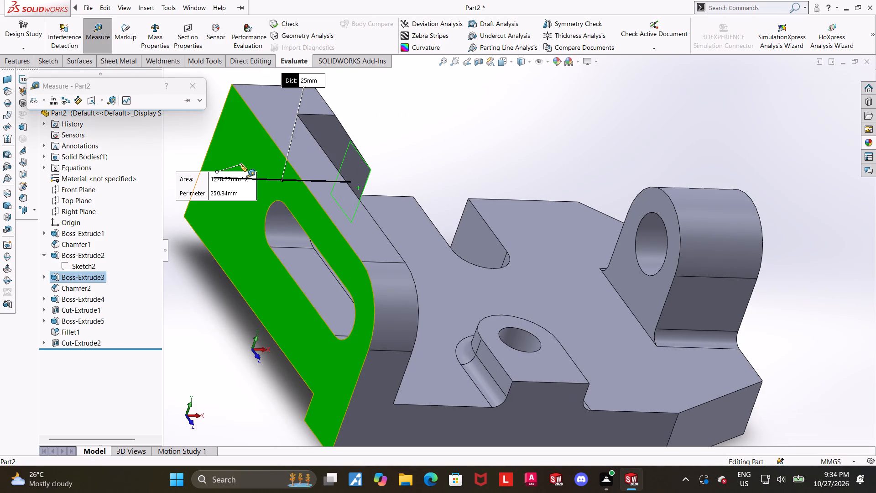
{"action": "scroll", "coordinate": [320, 154], "scroll_direction": "up", "scroll_amount": 1}
{"action": "key", "text": "Escape"}
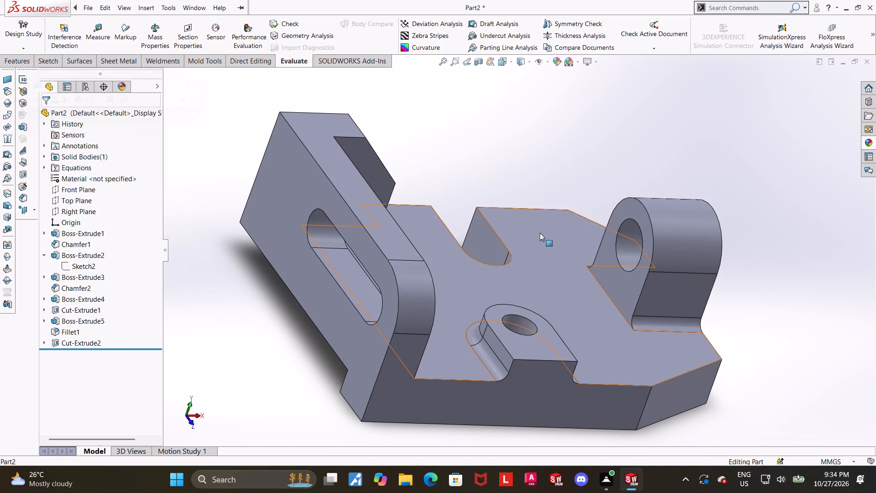
Measure the lug's thickness between its outer and inner faces.
{"action": "middle_click_drag", "start_coordinate": [533, 233], "coordinate": [500, 224]}
{"action": "scroll", "coordinate": [816, 211], "scroll_direction": "down", "scroll_amount": 3}
{"action": "left_click", "coordinate": [105, 32]}
{"action": "middle_click_drag", "start_coordinate": [628, 172], "coordinate": [606, 172]}
{"action": "left_click", "coordinate": [631, 327]}
{"action": "middle_click_drag", "start_coordinate": [660, 242], "coordinate": [711, 246]}
{"action": "left_click", "coordinate": [670, 295]}
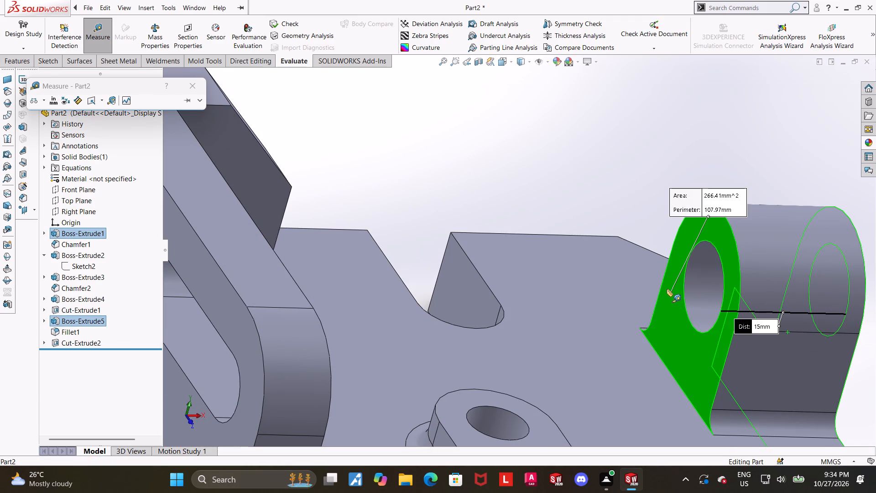
{"action": "key", "text": "Escape"}
Open the lug's profile sketch, Sketch6 under Boss-Extrude5, for editing in a view normal to it and examine its dimensions.
{"action": "scroll", "coordinate": [665, 266], "scroll_direction": "up", "scroll_amount": 5}
{"action": "middle_click_drag", "start_coordinate": [742, 281], "coordinate": [675, 251]}
{"action": "scroll", "coordinate": [675, 251], "scroll_direction": "up", "scroll_amount": 1}
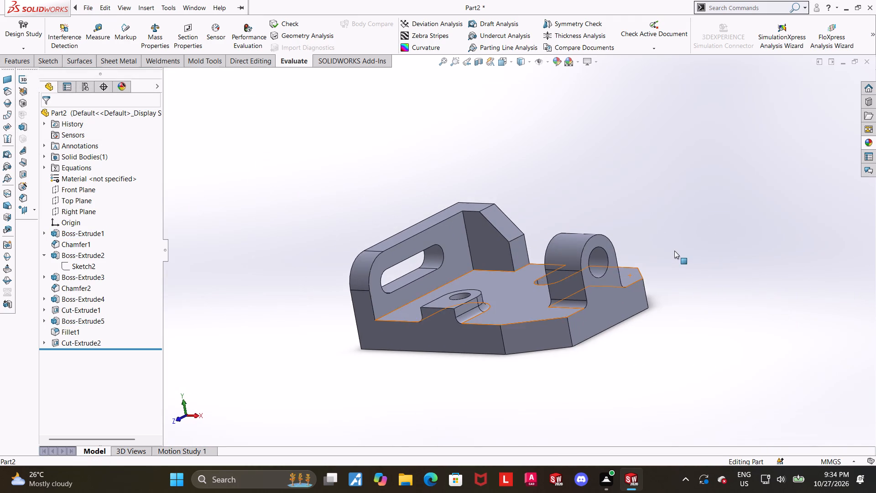
{"action": "middle_click_drag", "start_coordinate": [673, 254], "coordinate": [663, 257]}
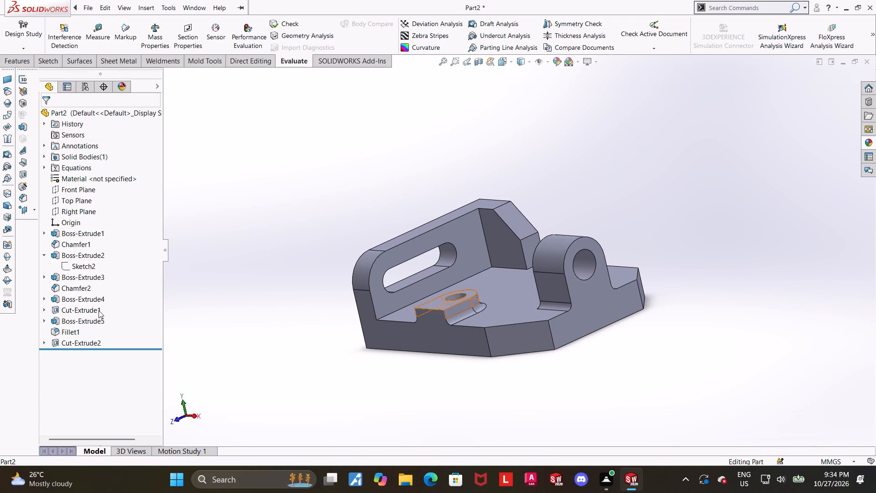
{"action": "left_click", "coordinate": [70, 320]}
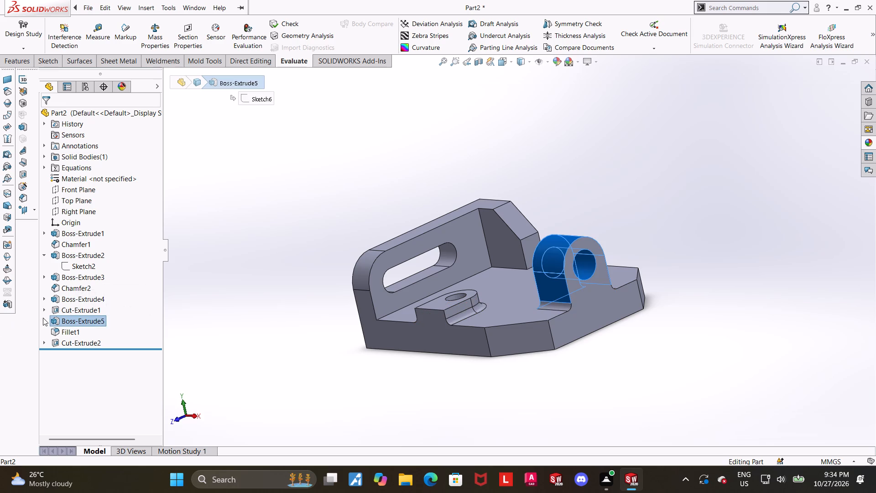
{"action": "left_click", "coordinate": [43, 318]}
{"action": "left_click", "coordinate": [87, 332]}
{"action": "left_click", "coordinate": [126, 321]}
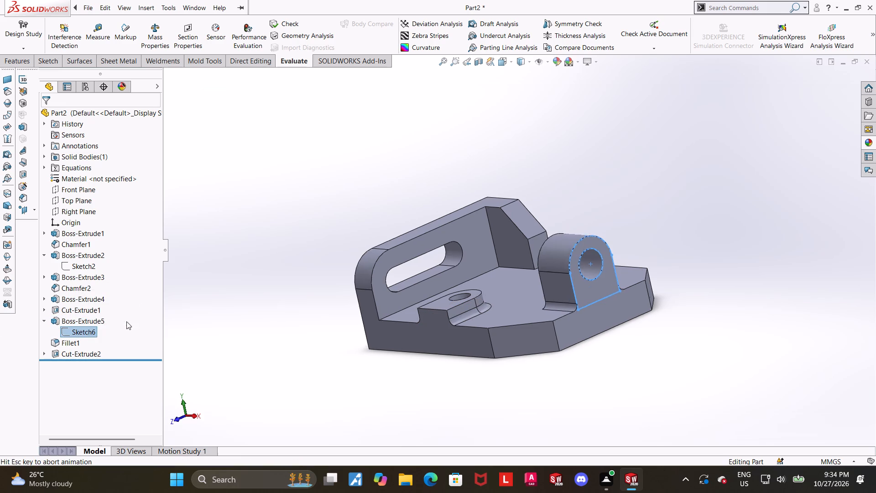
{"action": "left_click", "coordinate": [83, 336]}
{"action": "left_click", "coordinate": [91, 310]}
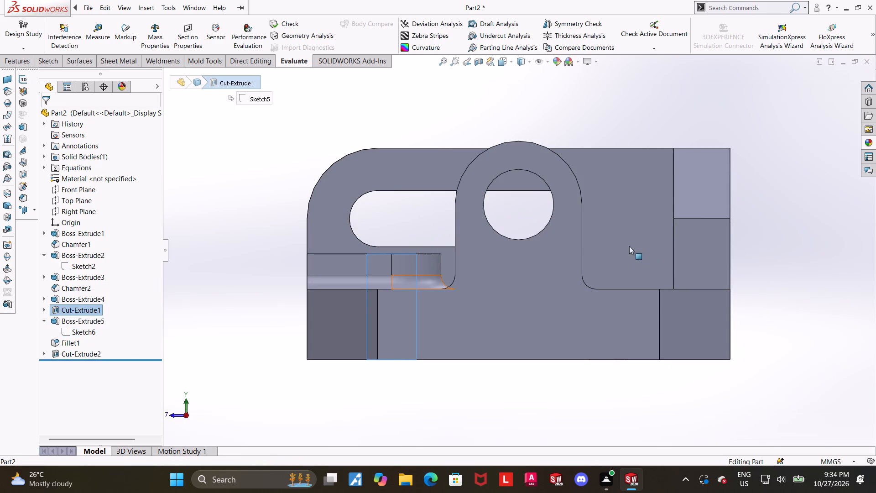
{"action": "left_click", "coordinate": [73, 328]}
{"action": "left_click", "coordinate": [78, 299]}
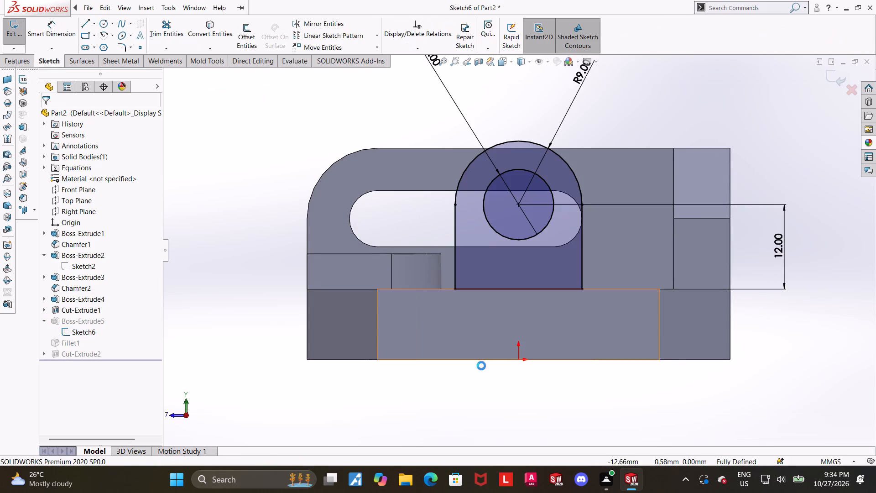
{"action": "scroll", "coordinate": [723, 343], "scroll_direction": "up", "scroll_amount": 2}
{"action": "scroll", "coordinate": [641, 199], "scroll_direction": "down", "scroll_amount": 1}
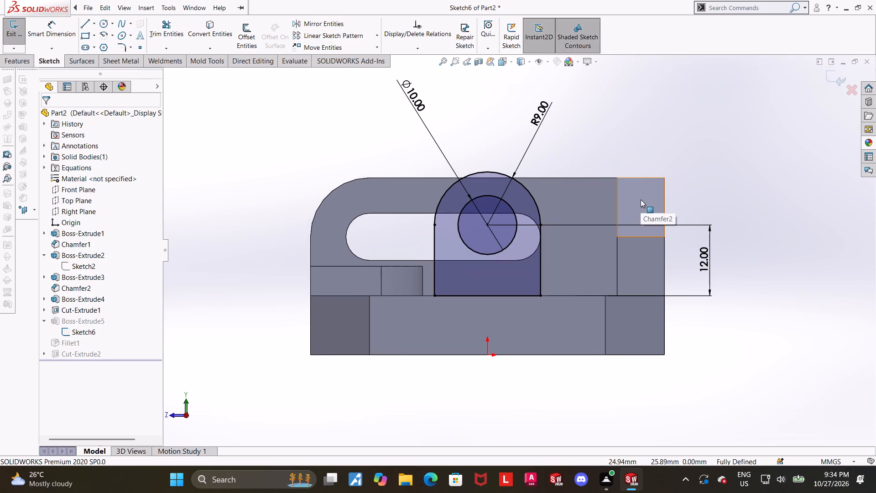
{"action": "scroll", "coordinate": [626, 199], "scroll_direction": "up", "scroll_amount": 2}
{"action": "scroll", "coordinate": [558, 159], "scroll_direction": "down", "scroll_amount": 1}
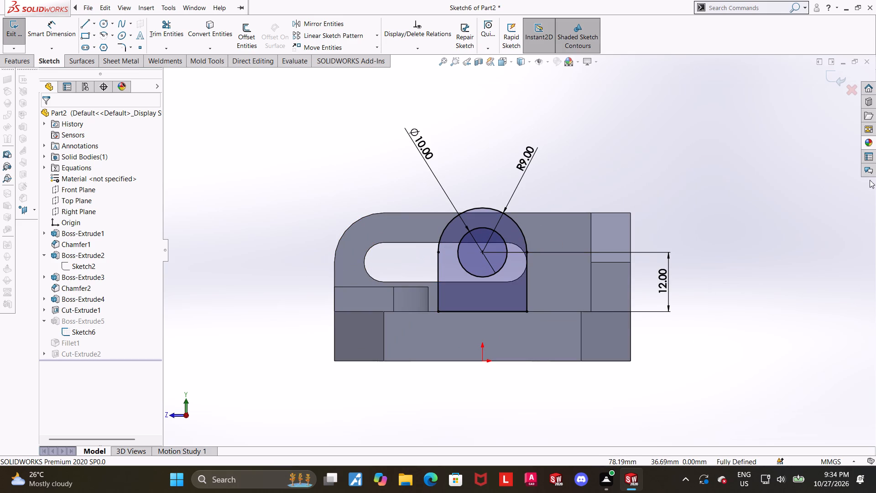
Exit the lug's profile sketch and orbit the part to an angled view from above.
{"action": "left_click", "coordinate": [838, 79]}
{"action": "scroll", "coordinate": [652, 172], "scroll_direction": "up", "scroll_amount": 3}
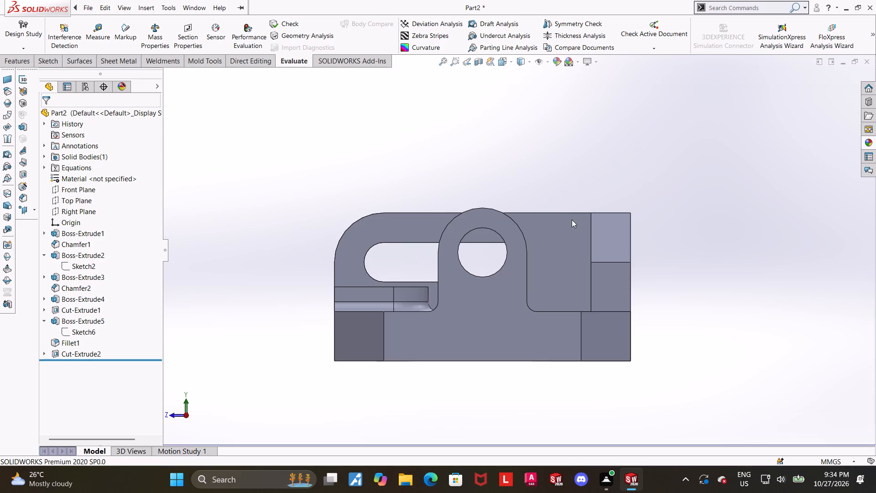
{"action": "middle_click_drag", "start_coordinate": [574, 221], "coordinate": [643, 269]}
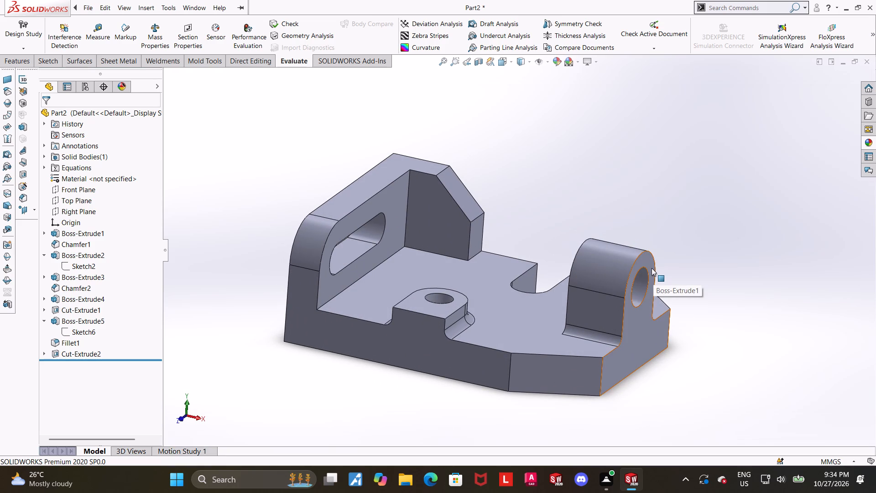
{"action": "middle_click_drag", "start_coordinate": [647, 220], "coordinate": [651, 220]}
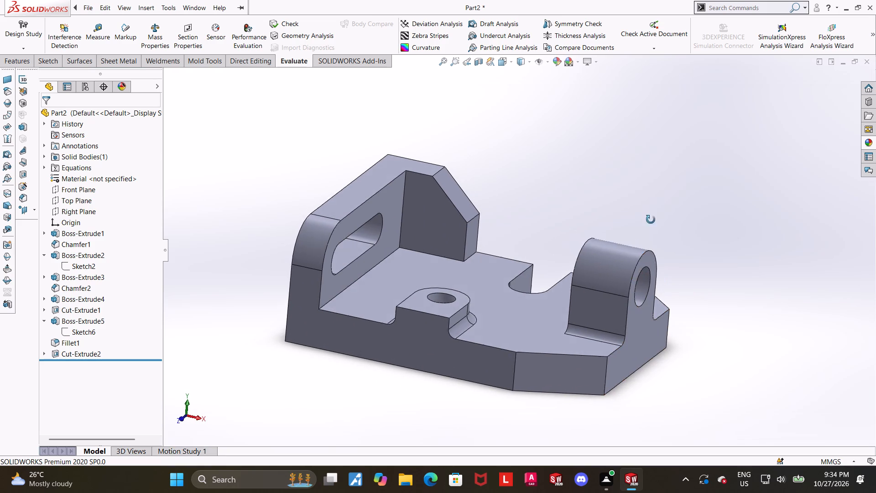
{"action": "middle_click_drag", "start_coordinate": [651, 220], "coordinate": [645, 308]}
Look through the sketches under Cut-Extrude1, Cut-Extrude2 and Boss-Extrude2 to see which geometry each one defines.
{"action": "left_click", "coordinate": [43, 323]}
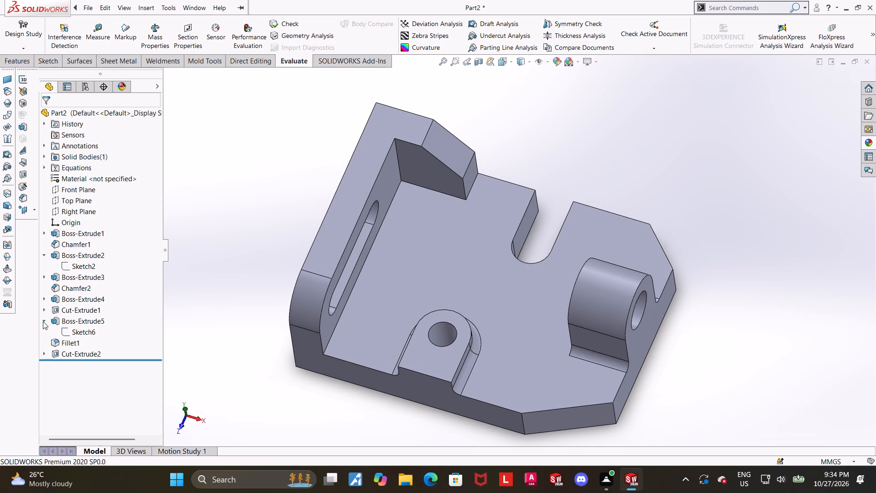
{"action": "left_click", "coordinate": [45, 306]}
{"action": "left_click", "coordinate": [75, 320]}
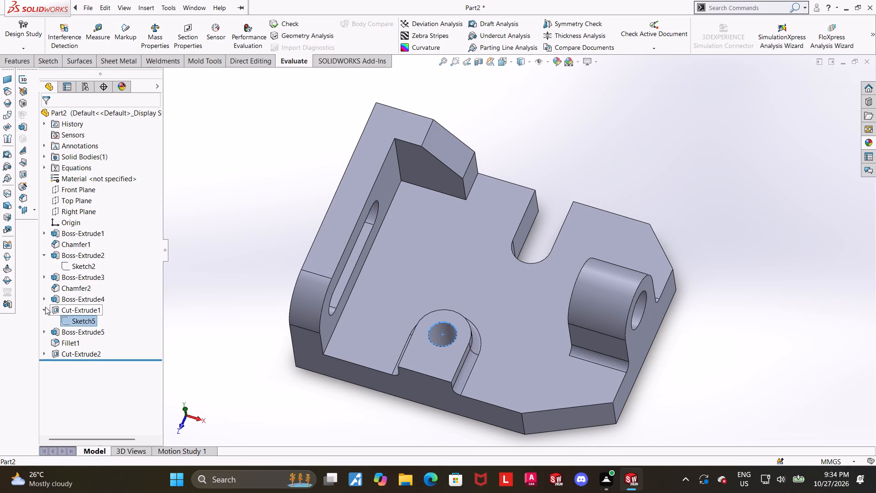
{"action": "left_click", "coordinate": [45, 307]}
{"action": "left_click", "coordinate": [46, 341]}
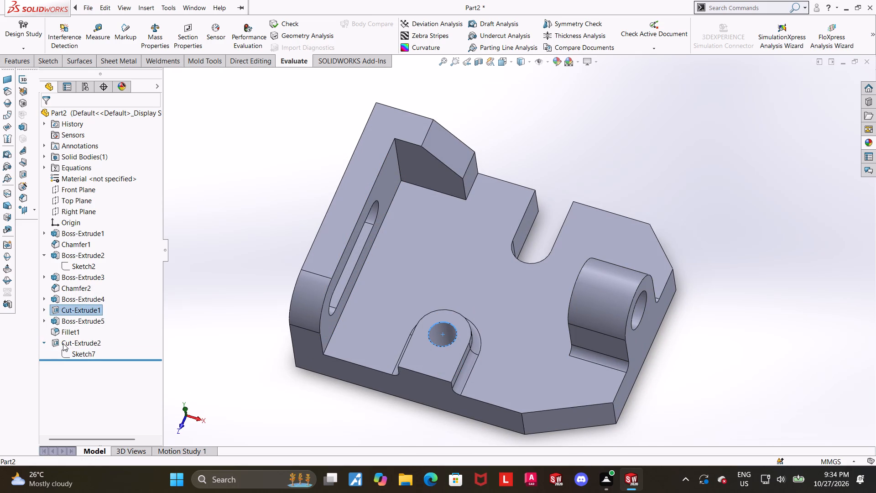
{"action": "left_click", "coordinate": [48, 345]}
{"action": "left_click", "coordinate": [68, 269]}
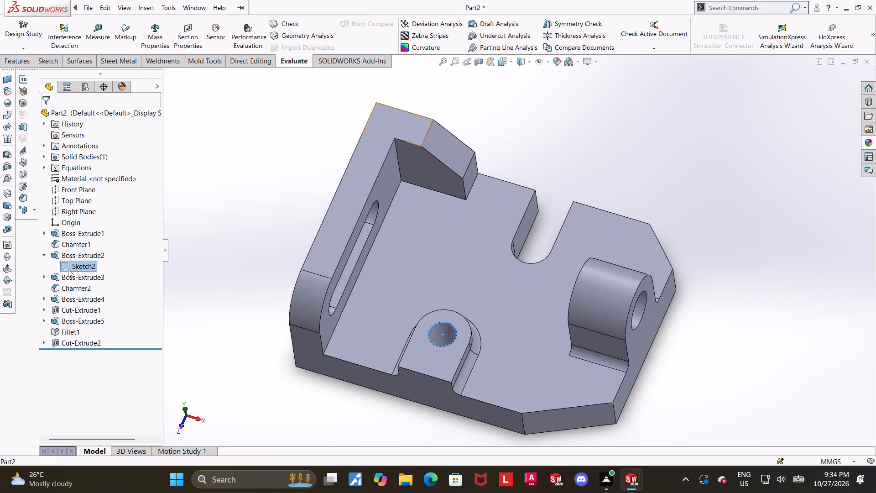
{"action": "left_click", "coordinate": [68, 269]}
{"action": "left_click", "coordinate": [44, 258]}
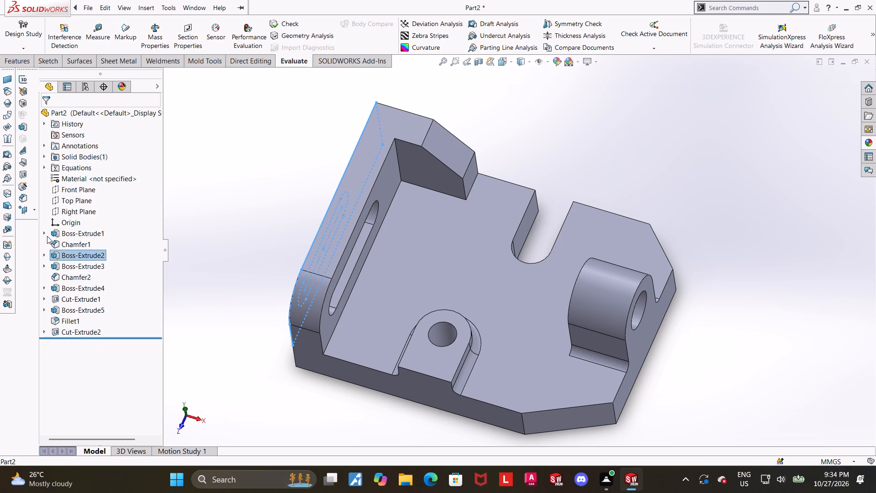
Open the base plate's profile, Sketch1 under Boss-Extrude1, in a view normal to it, examine its dimensions, and exit the sketch.
{"action": "left_click", "coordinate": [47, 236]}
{"action": "left_click", "coordinate": [72, 245]}
{"action": "middle_click_drag", "start_coordinate": [646, 247], "coordinate": [651, 297]}
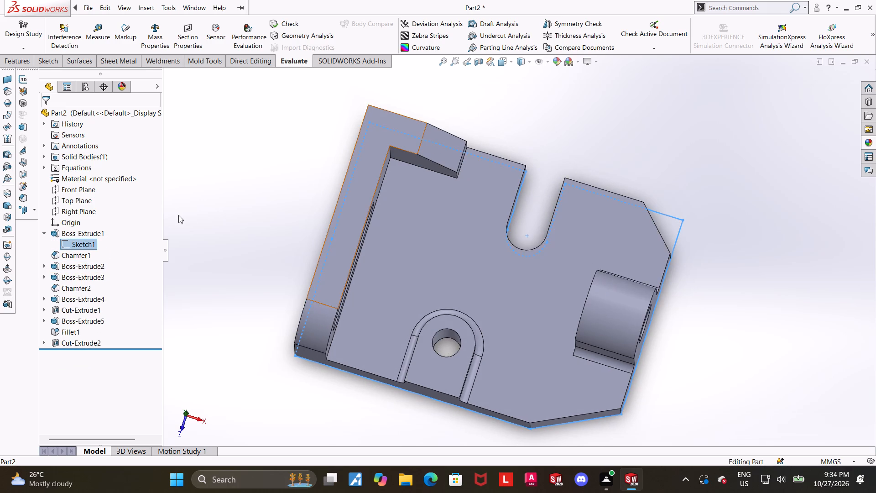
{"action": "left_click", "coordinate": [89, 239]}
{"action": "left_click", "coordinate": [94, 213]}
{"action": "left_click", "coordinate": [89, 237]}
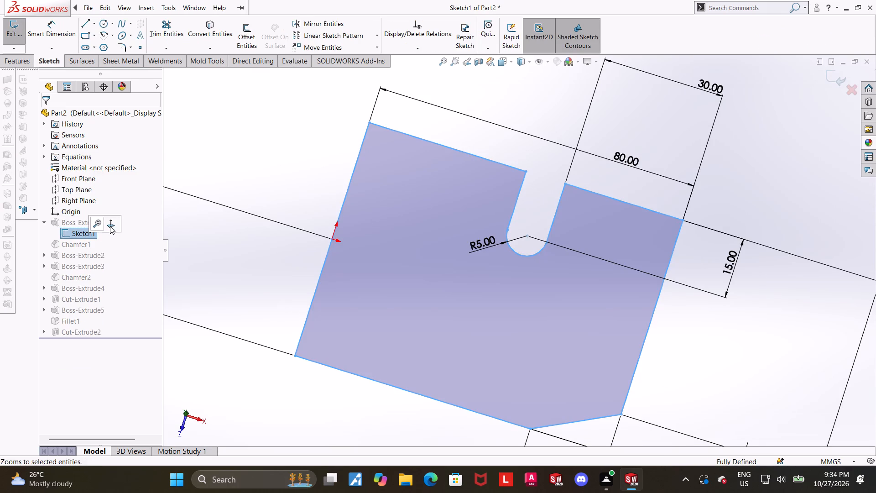
{"action": "left_click", "coordinate": [113, 225]}
{"action": "scroll", "coordinate": [629, 211], "scroll_direction": "down", "scroll_amount": 2}
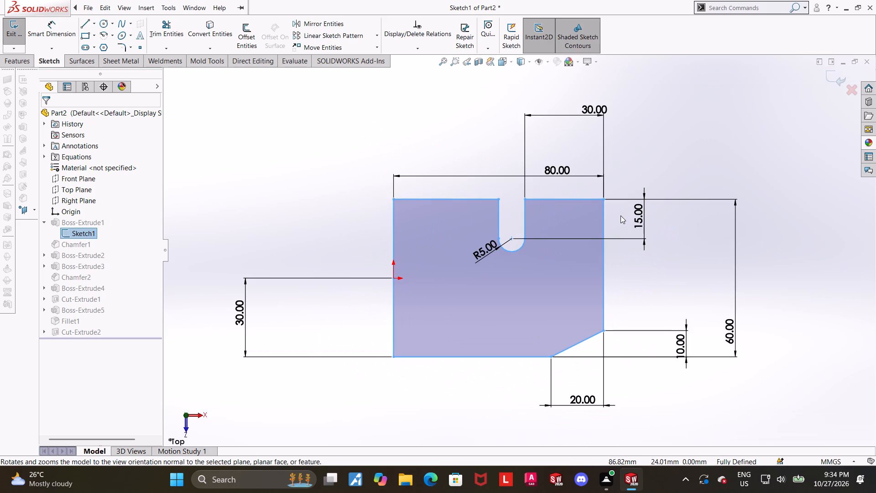
{"action": "scroll", "coordinate": [620, 215], "scroll_direction": "down", "scroll_amount": 1}
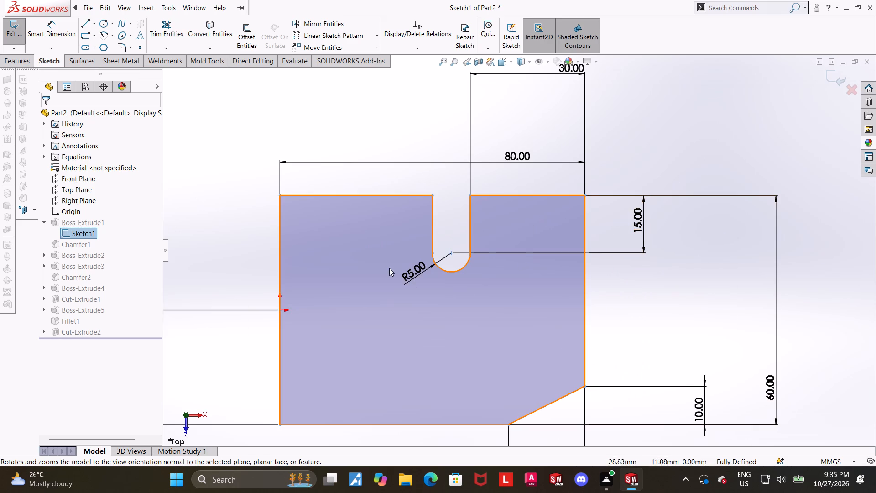
{"action": "scroll", "coordinate": [450, 273], "scroll_direction": "up", "scroll_amount": 1}
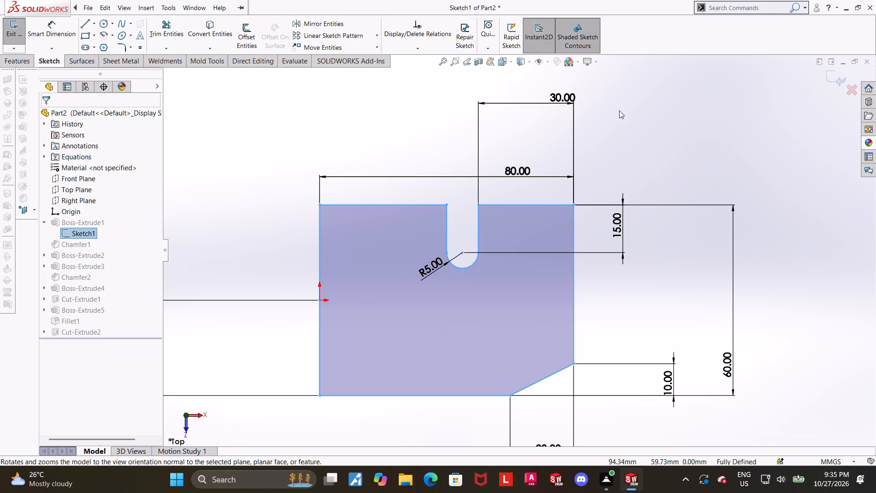
{"action": "left_click", "coordinate": [828, 75]}
Show the whole part in the isometric view with nothing selected.
{"action": "scroll", "coordinate": [689, 251], "scroll_direction": "up", "scroll_amount": 1}
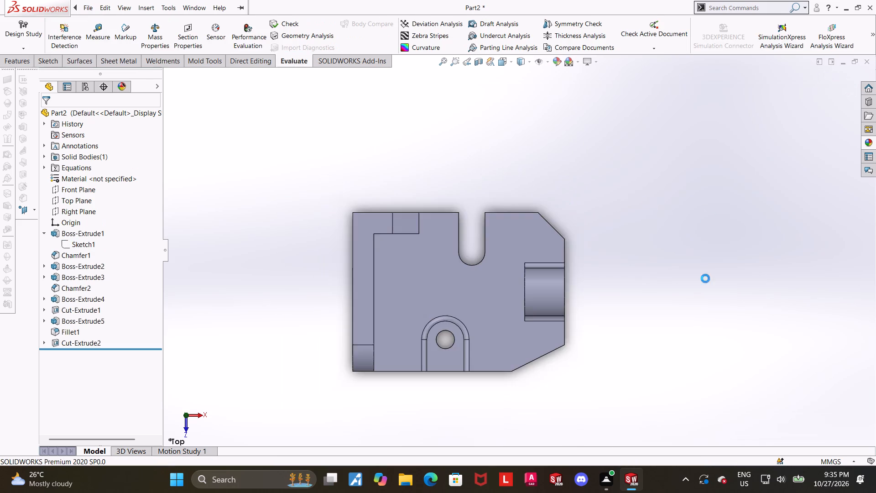
{"action": "middle_click_drag", "start_coordinate": [727, 294], "coordinate": [716, 187]}
{"action": "key", "text": "ctrl+7"}
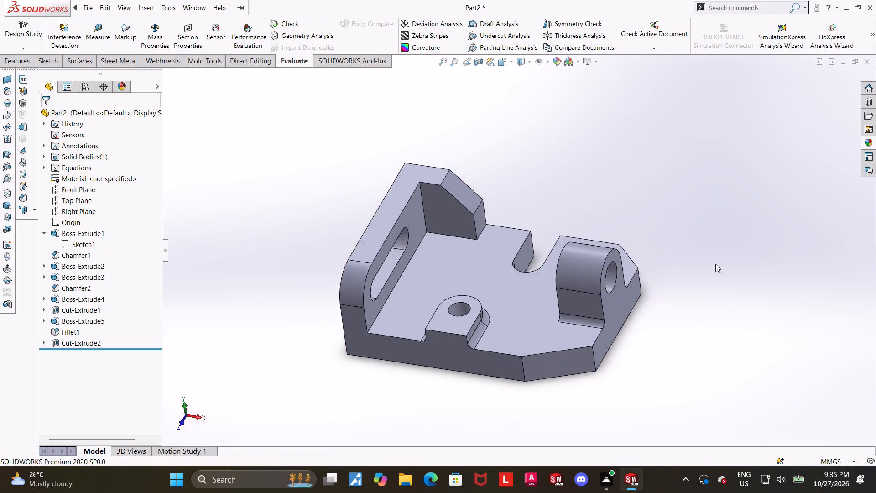
{"action": "left_click", "coordinate": [742, 311]}
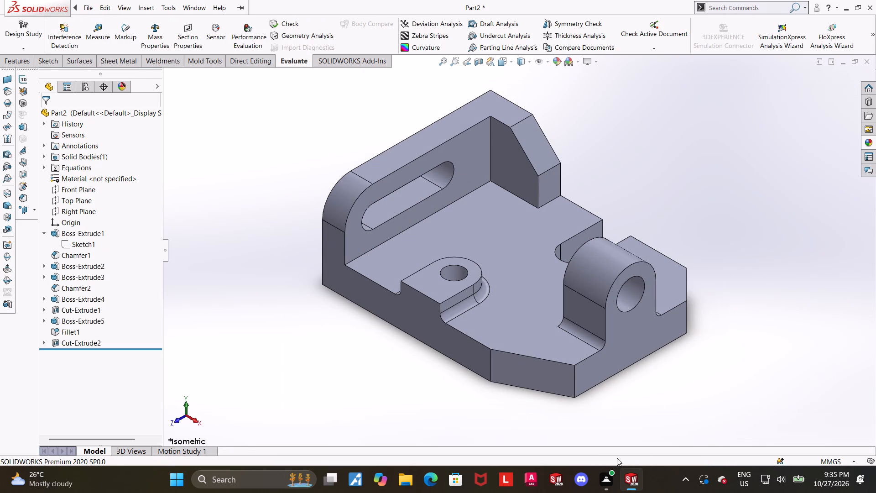
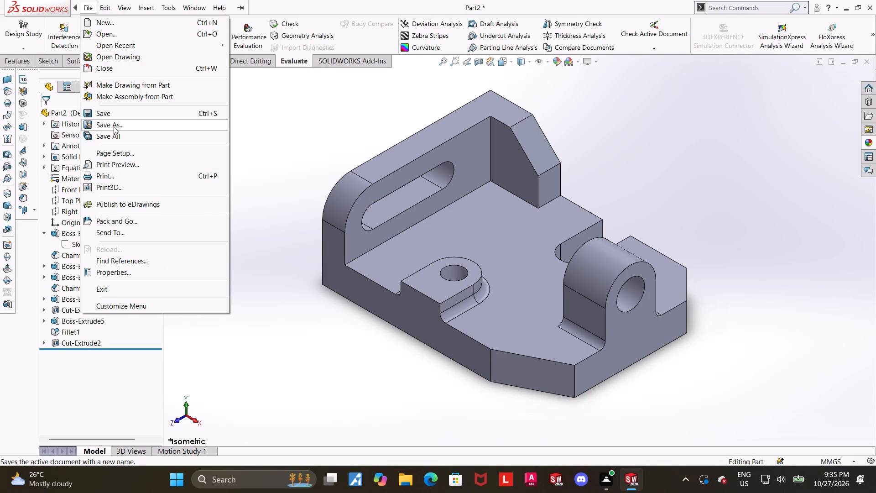
Save the part in the Downloads folder as a SOLIDWORKS Part file named "notched pivot fit".
{"action": "left_click", "coordinate": [114, 126]}
{"action": "type", "text": "notched pivot fit"}
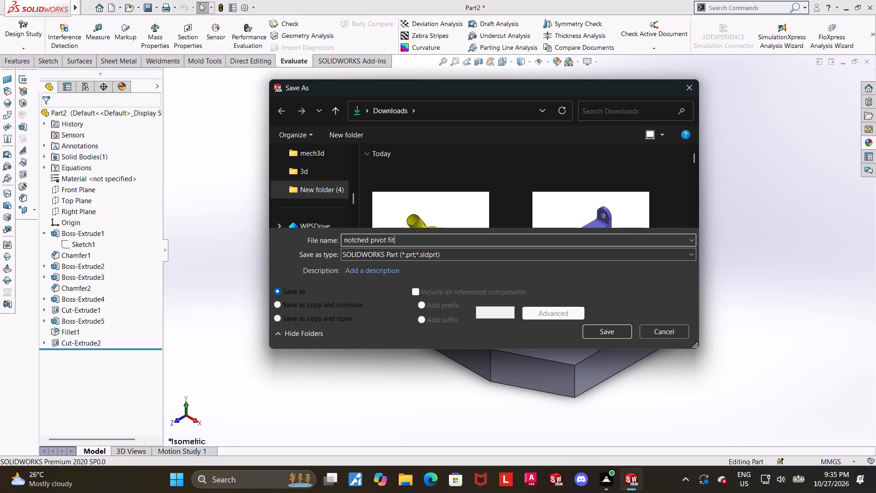
{"action": "key", "text": "Return"}
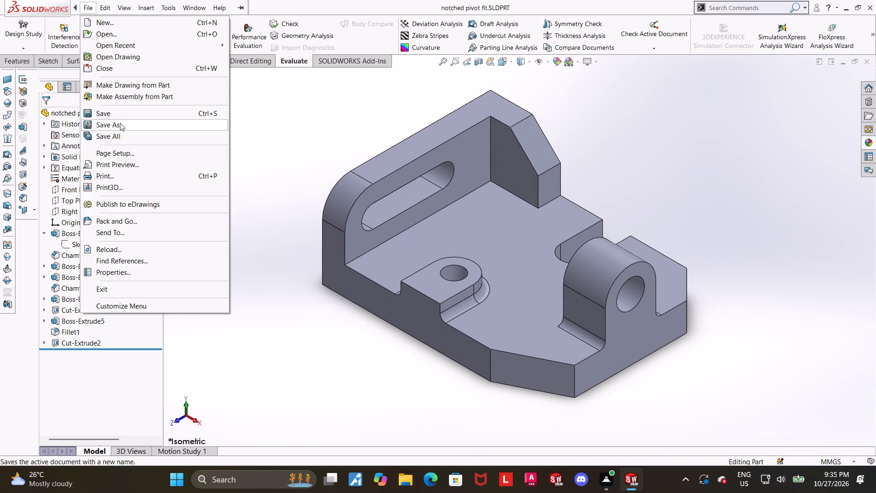
Export the part as an Adobe Portable Document Format (*.pdf) file.
{"action": "left_click", "coordinate": [120, 123]}
{"action": "left_click", "coordinate": [440, 258]}
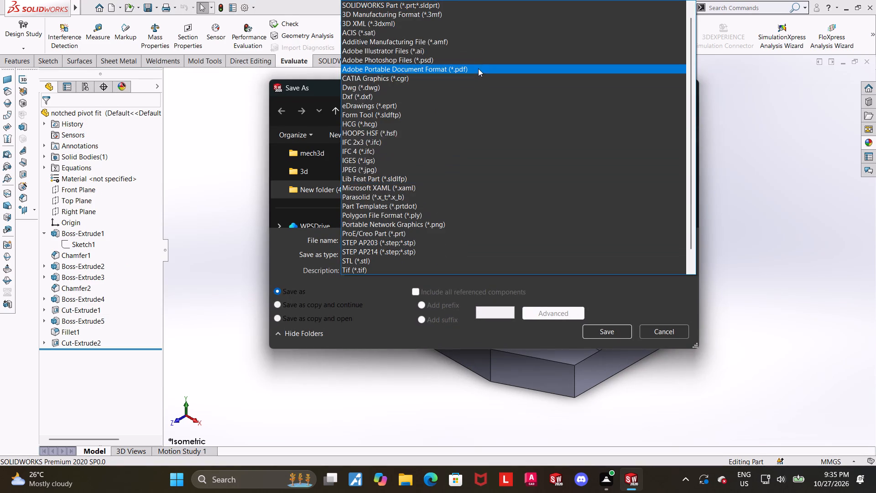
{"action": "left_click", "coordinate": [478, 69]}
{"action": "left_click", "coordinate": [618, 351]}
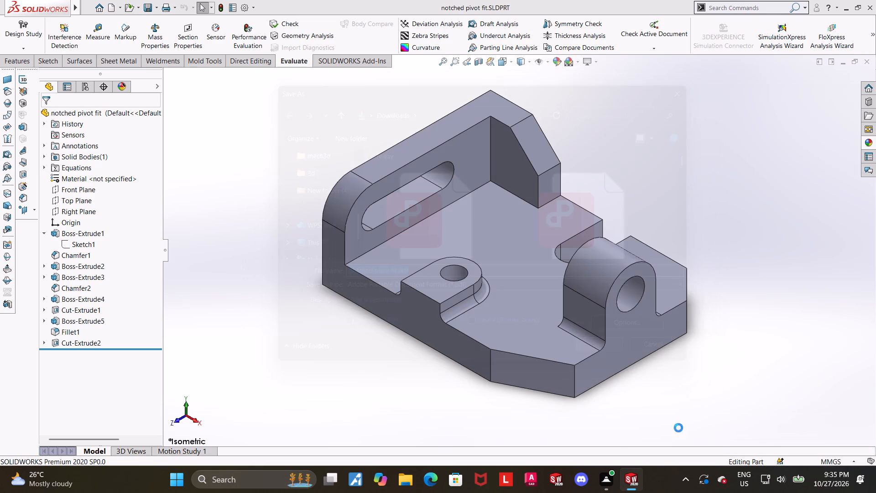
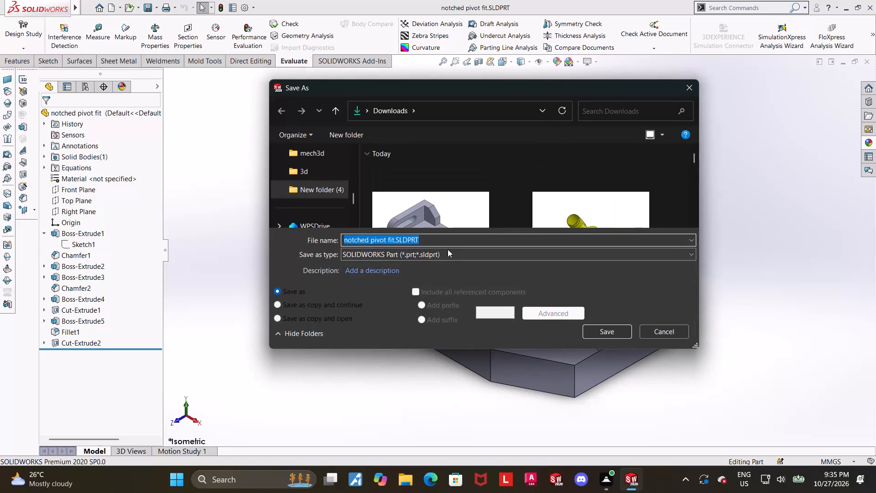
Save the part in the Downloads folder under the corrected name "notched pivot foot" as a SOLIDWORKS Part file.
{"action": "left_click", "coordinate": [392, 239]}
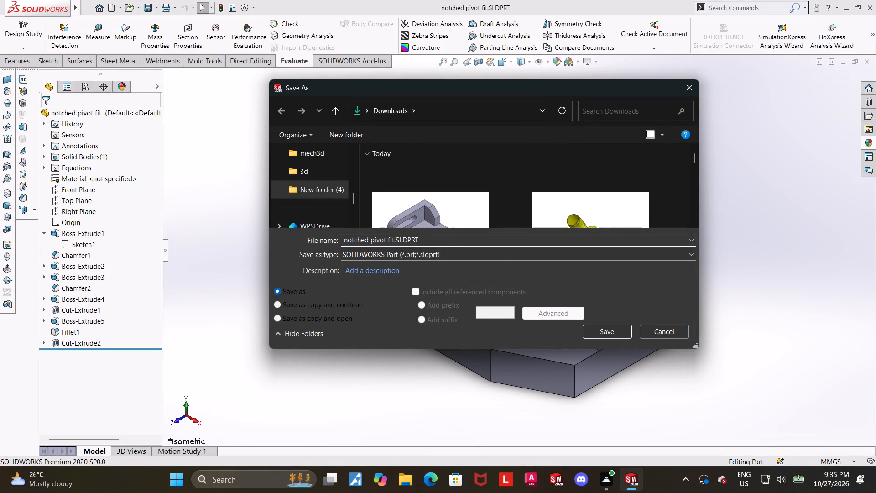
{"action": "key", "text": "BackSpace"}
{"action": "type", "text": "00"}
{"action": "key", "text": "BackSpace"}
{"action": "key", "text": "BackSpace"}
{"action": "type", "text": "oo"}
{"action": "left_click", "coordinate": [598, 330]}
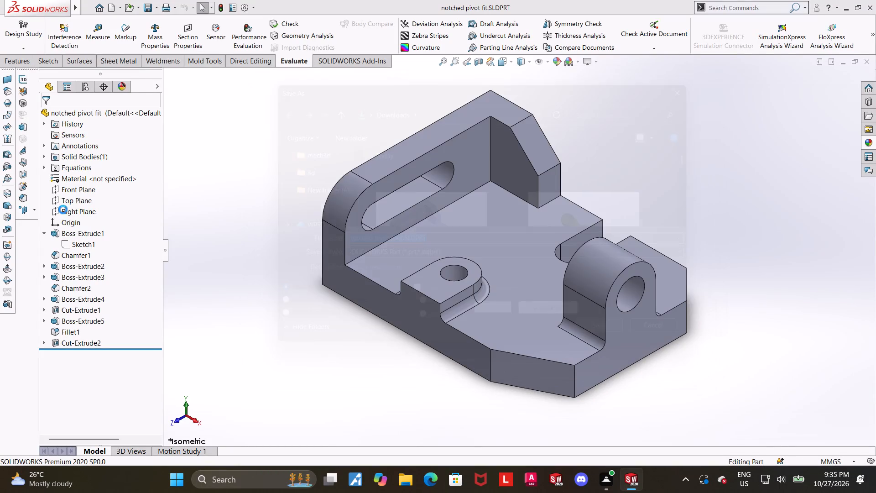
Export the renamed part to the Downloads folder as an Adobe Portable Document Format file named "notched pivot foot".
{"action": "left_click", "coordinate": [104, 126]}
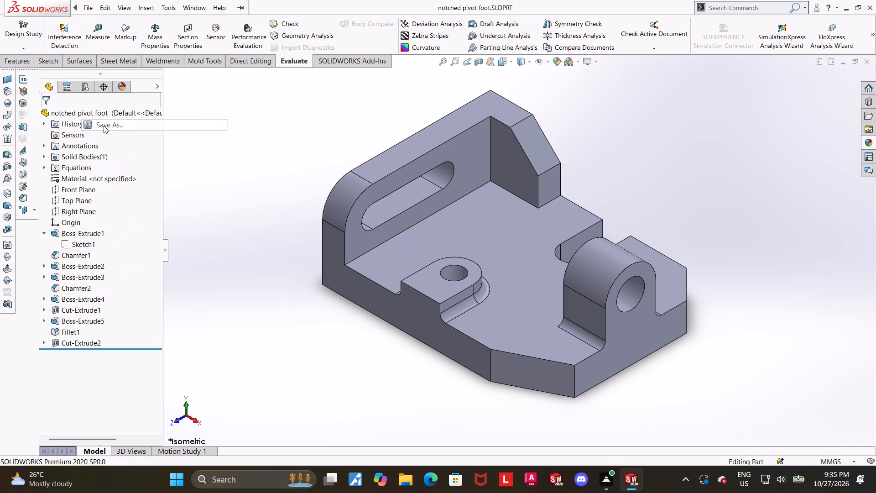
{"action": "left_click", "coordinate": [396, 257]}
{"action": "left_click", "coordinate": [441, 68]}
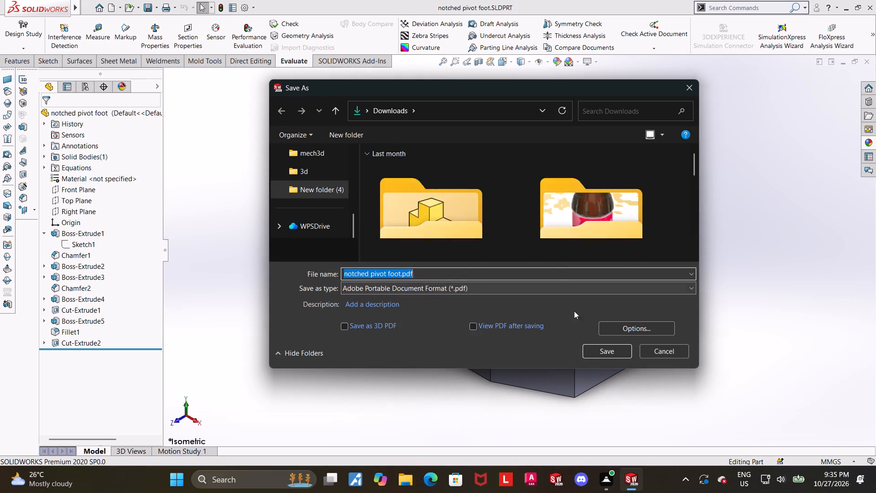
{"action": "left_click", "coordinate": [590, 352]}
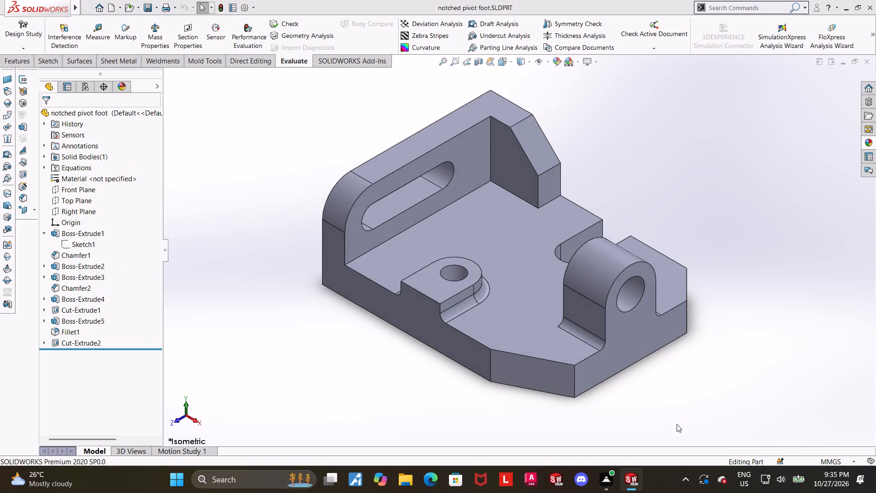